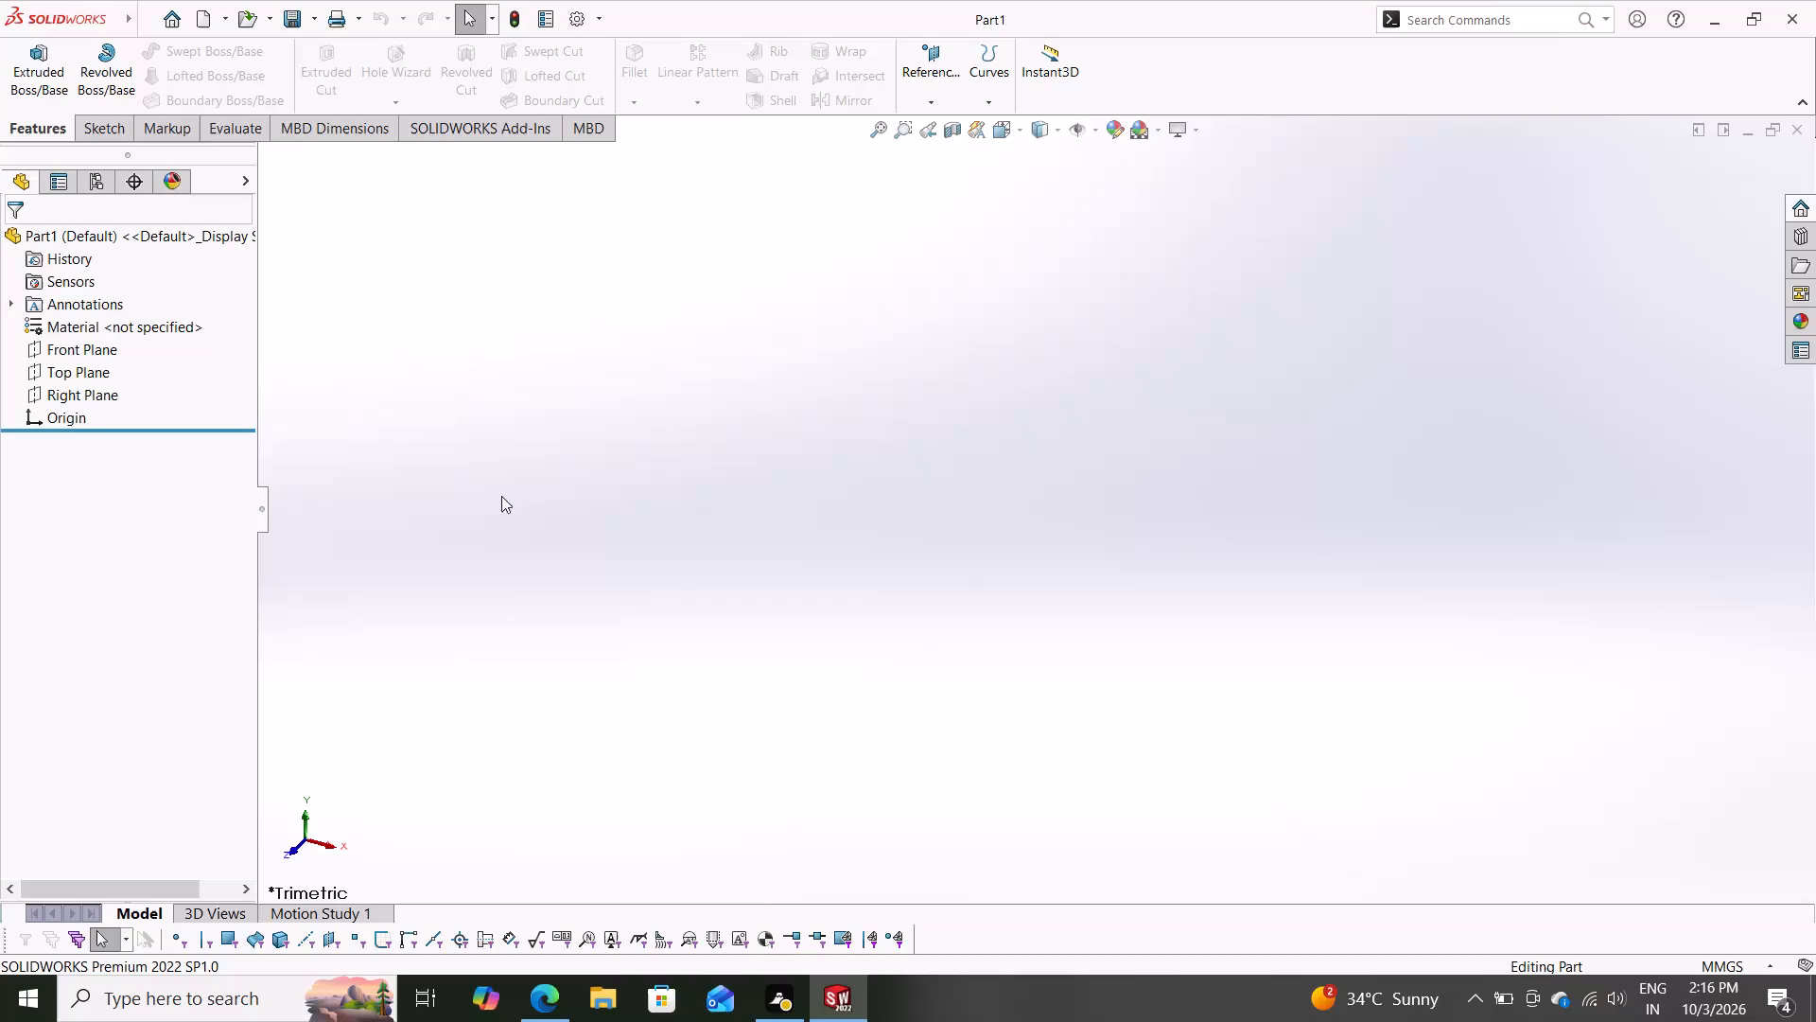
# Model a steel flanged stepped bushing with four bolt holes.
# Start a sketch on the Front Plane and draw a circle centred on the origin with a 90 mm diameter dimension.
pyautogui.click(96, 349)
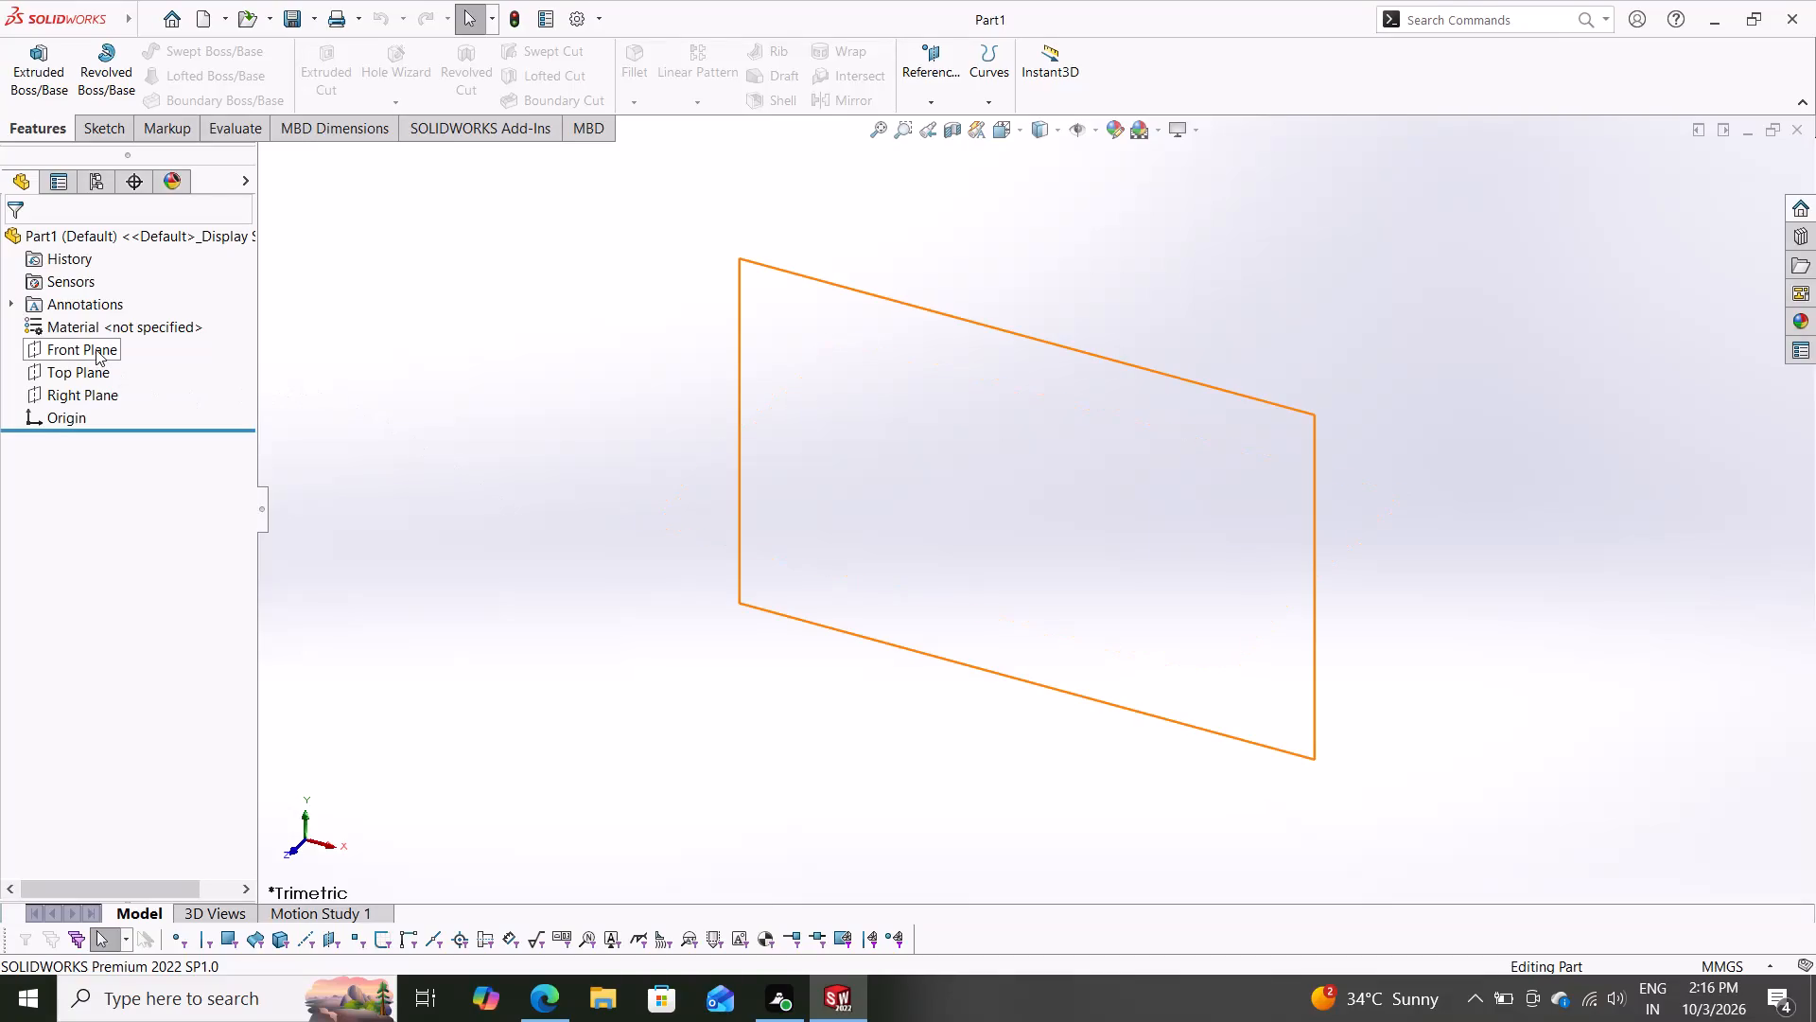
pyautogui.click(108, 319)
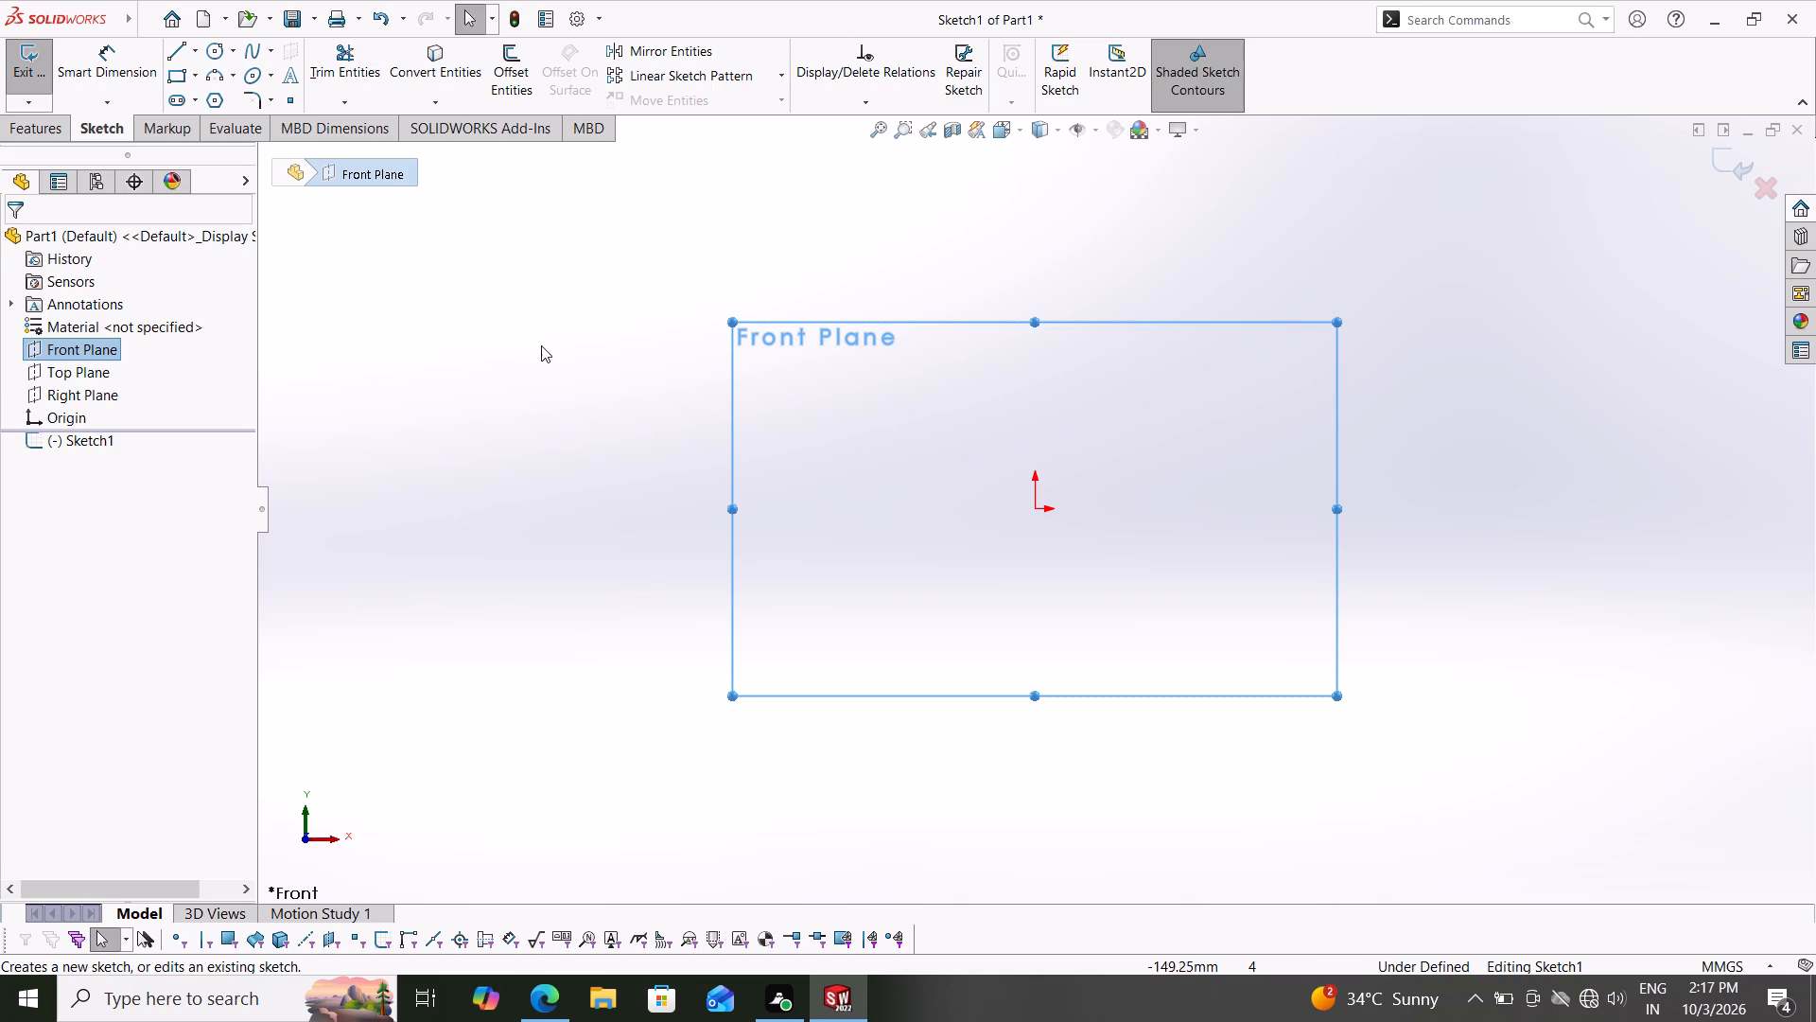
pyautogui.click(216, 42)
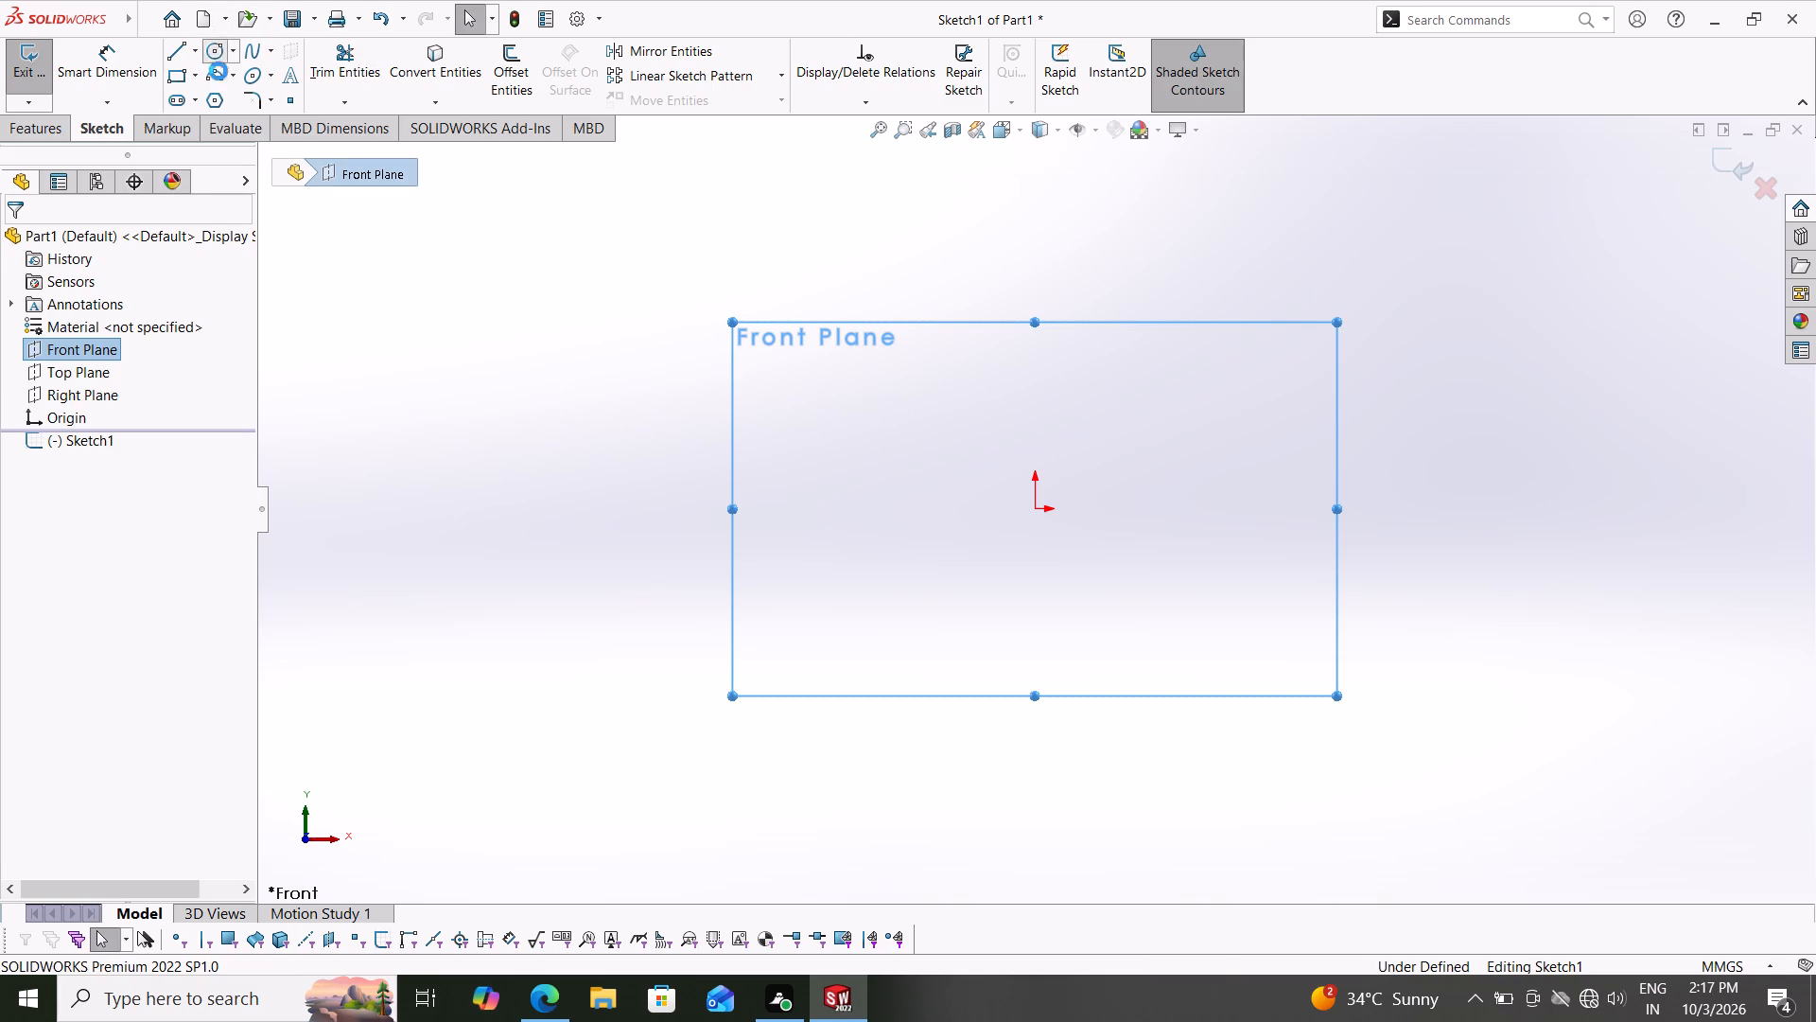
pyautogui.click(1035, 510)
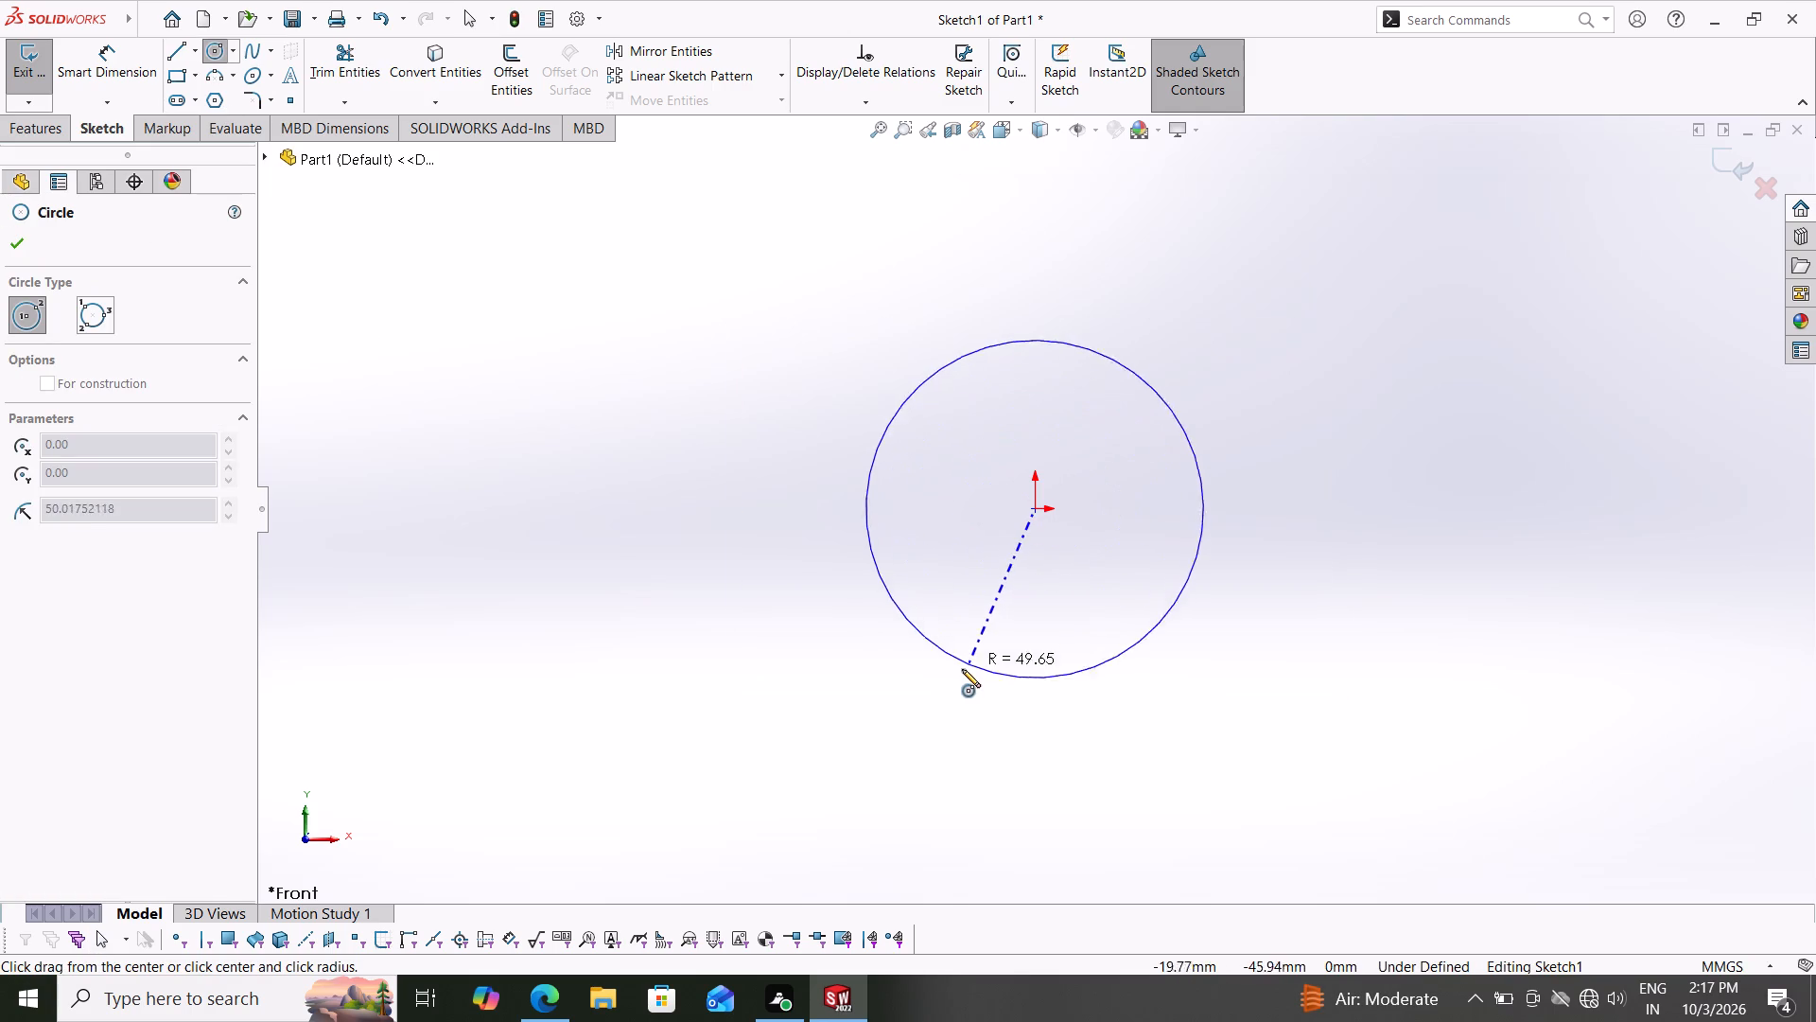
pyautogui.click(956, 672)
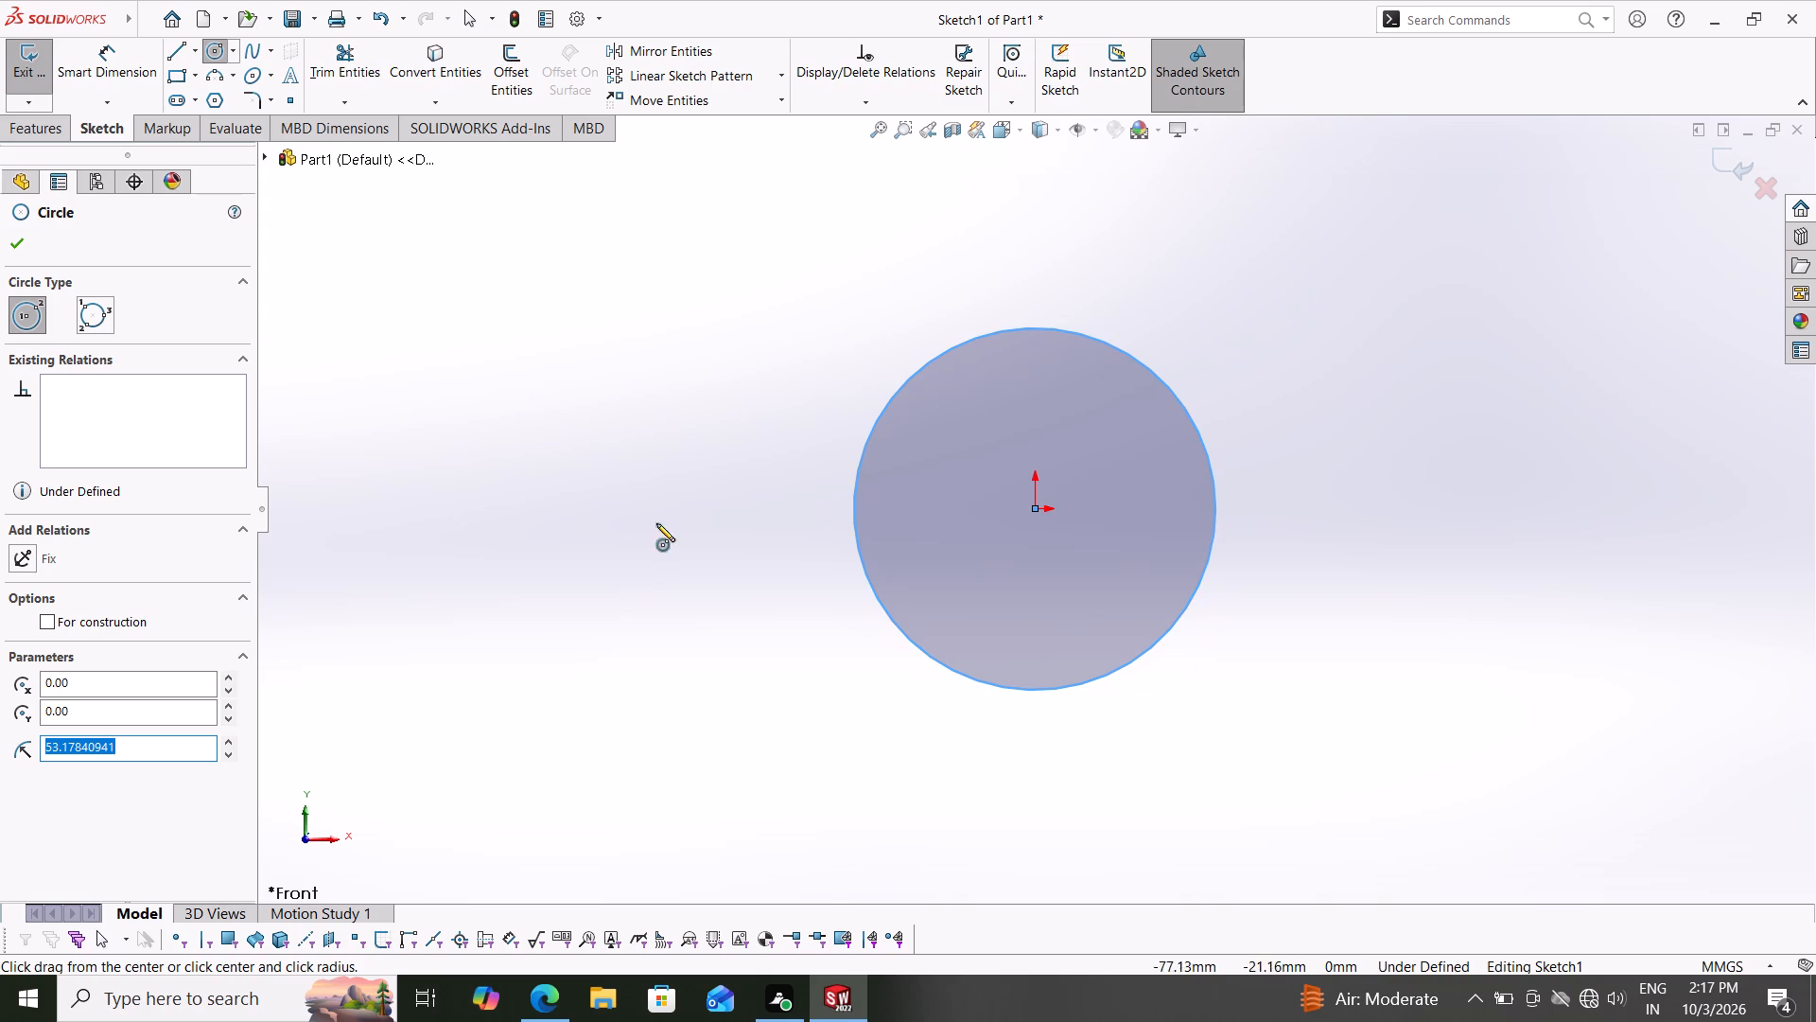
pyautogui.click(105, 59)
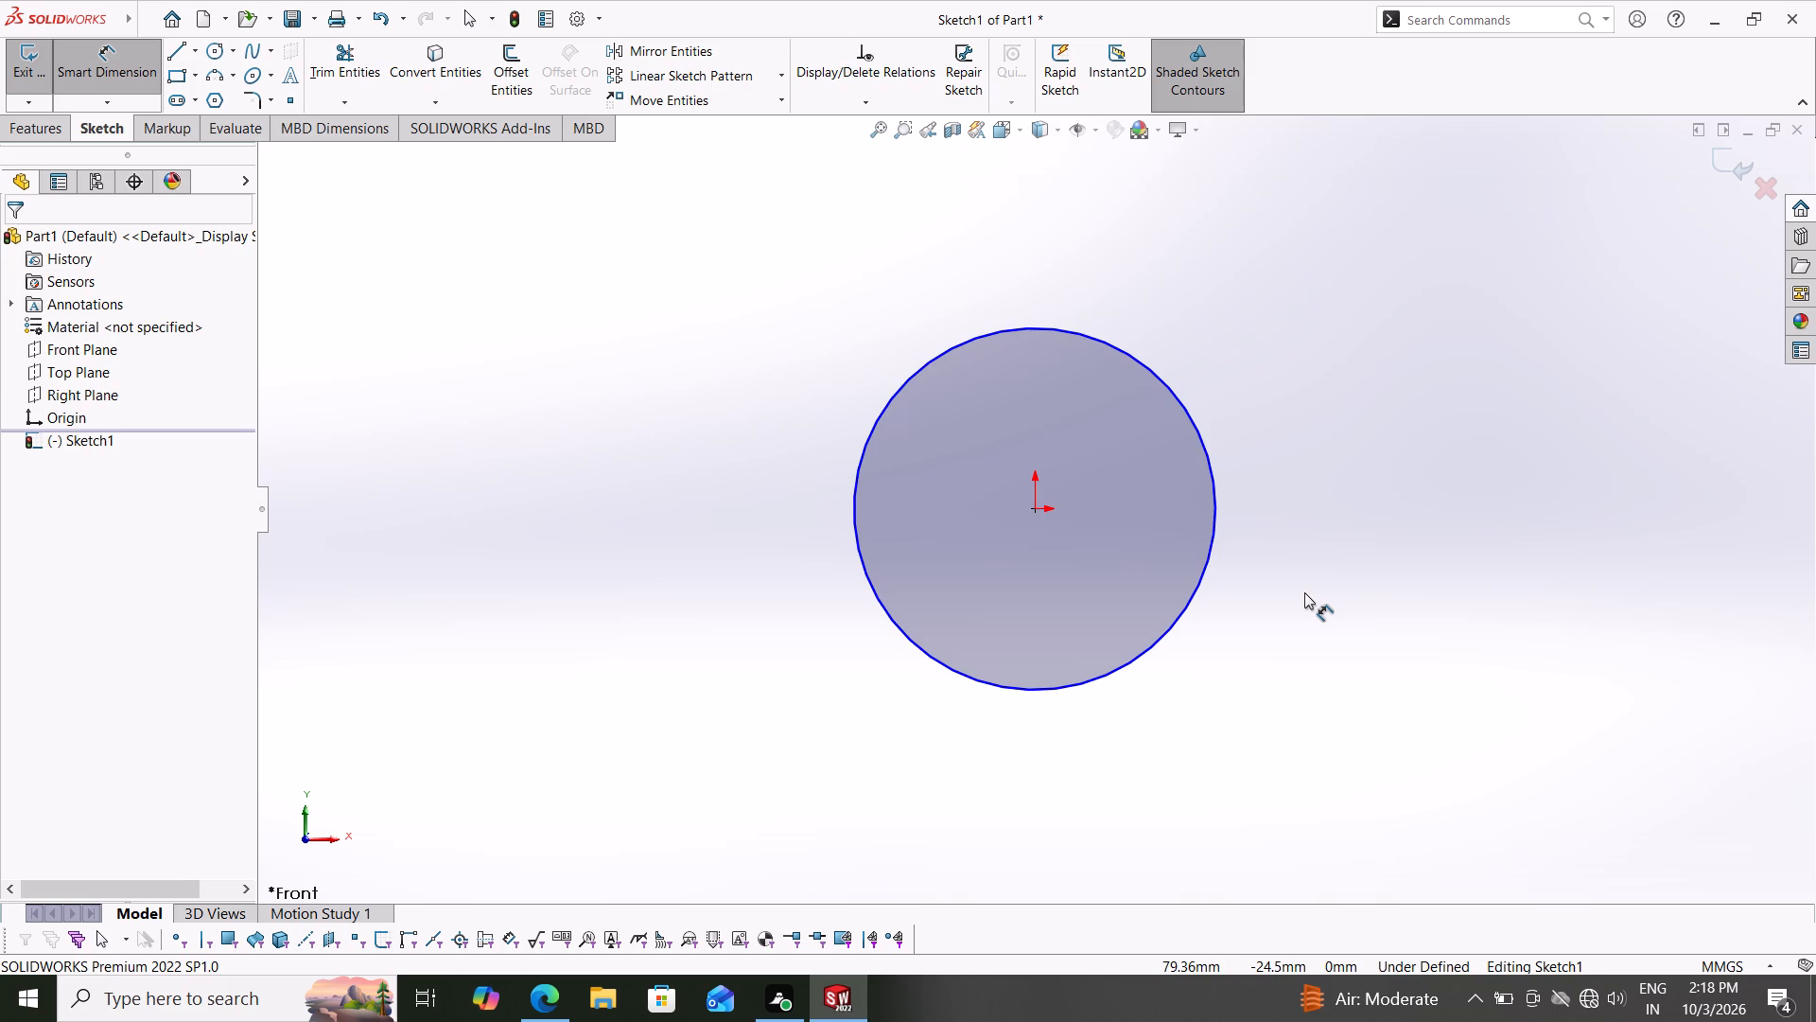
pyautogui.click(1213, 536)
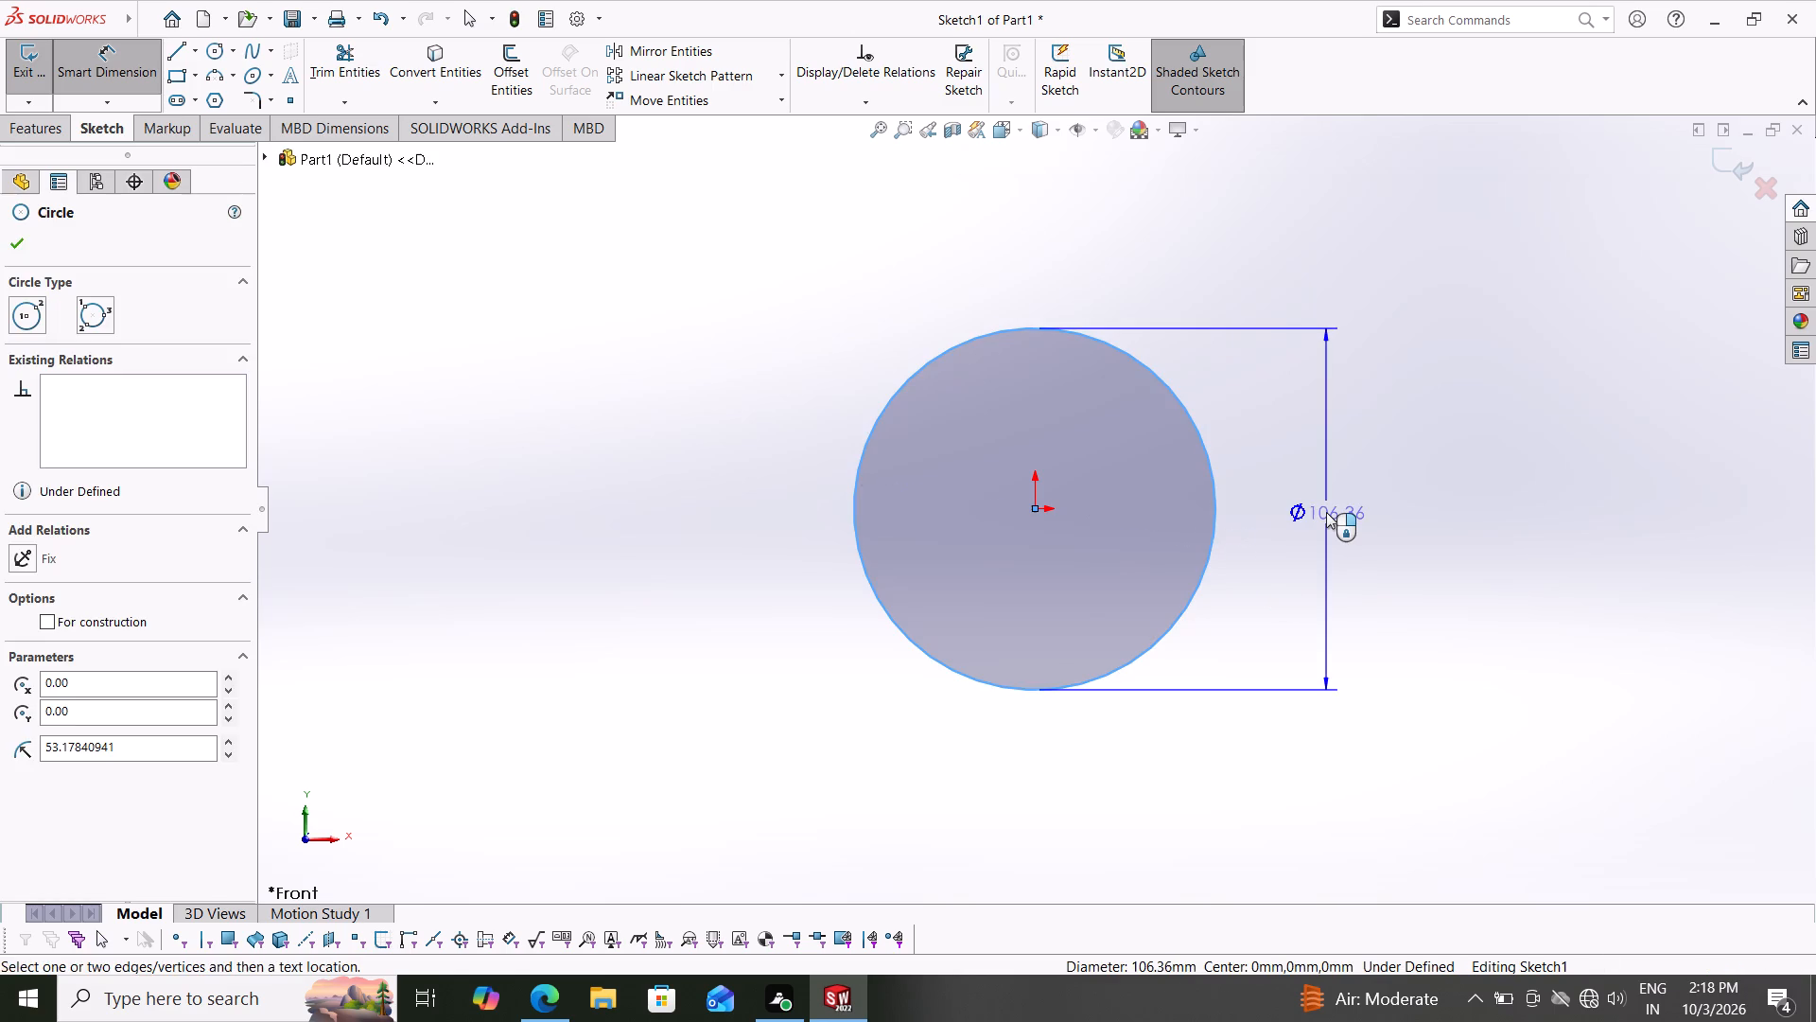
pyautogui.click(1326, 512)
pyautogui.write('90')
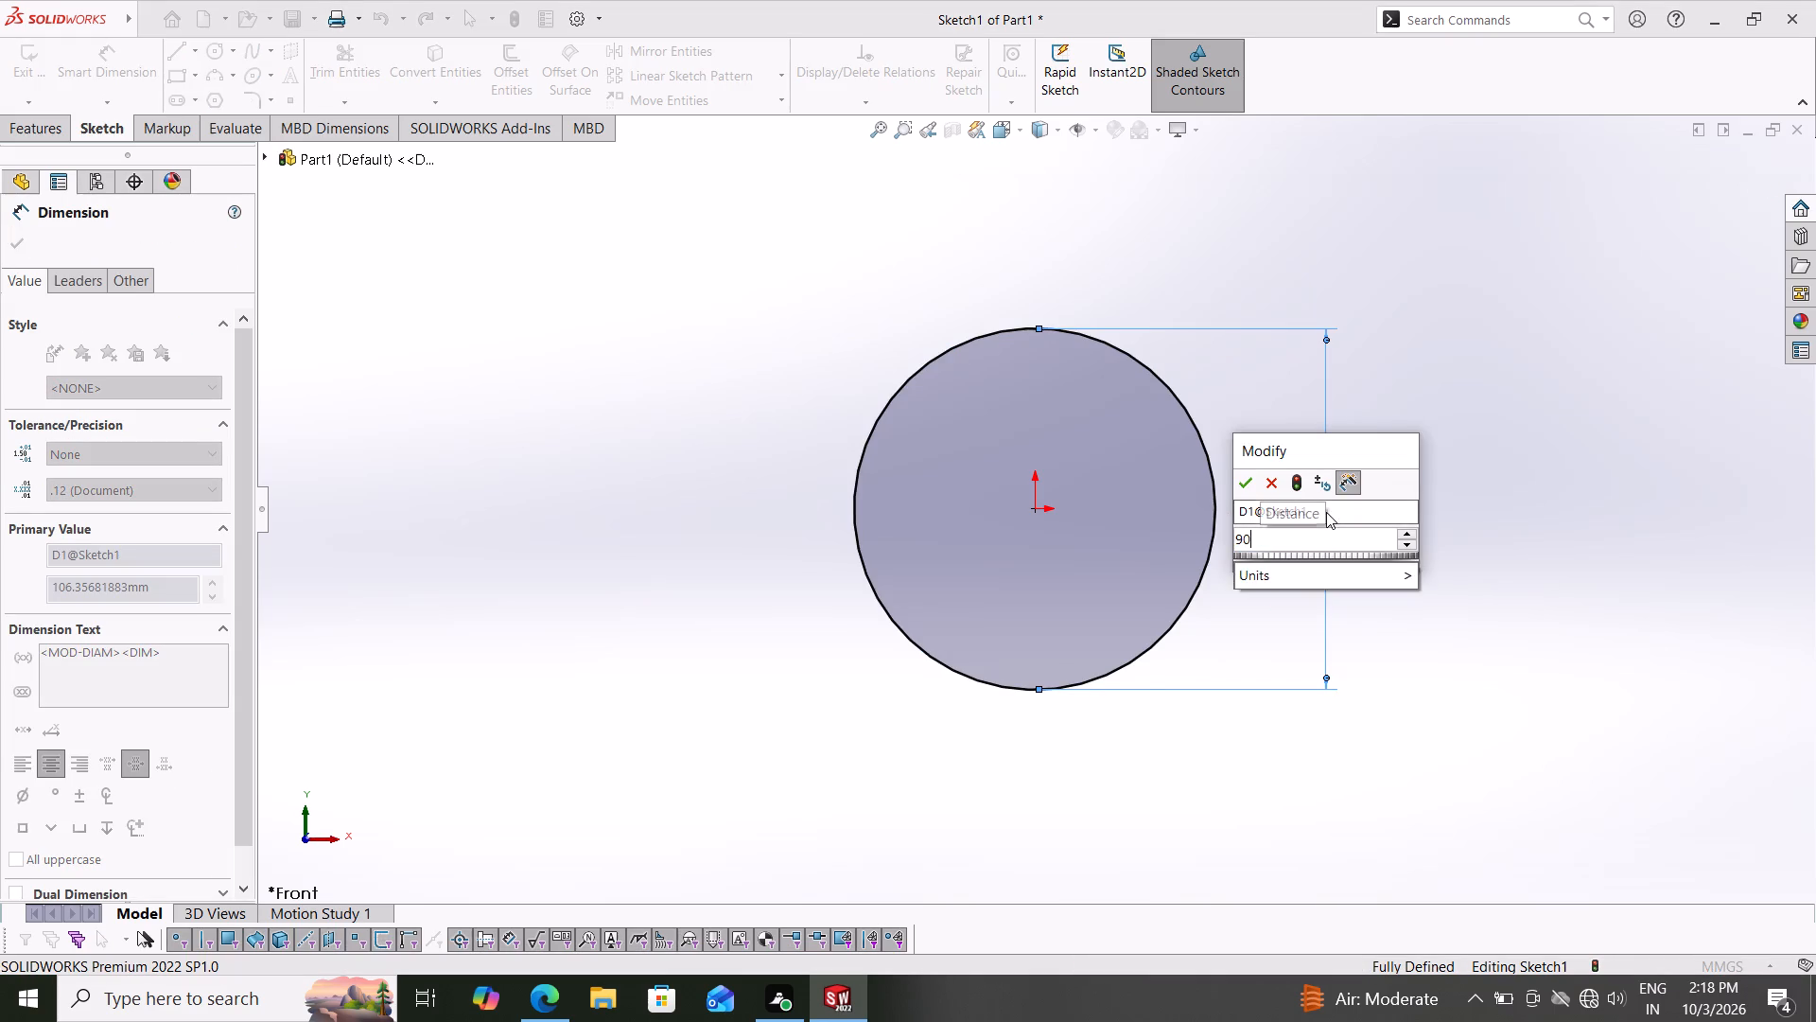
pyautogui.press('Return')
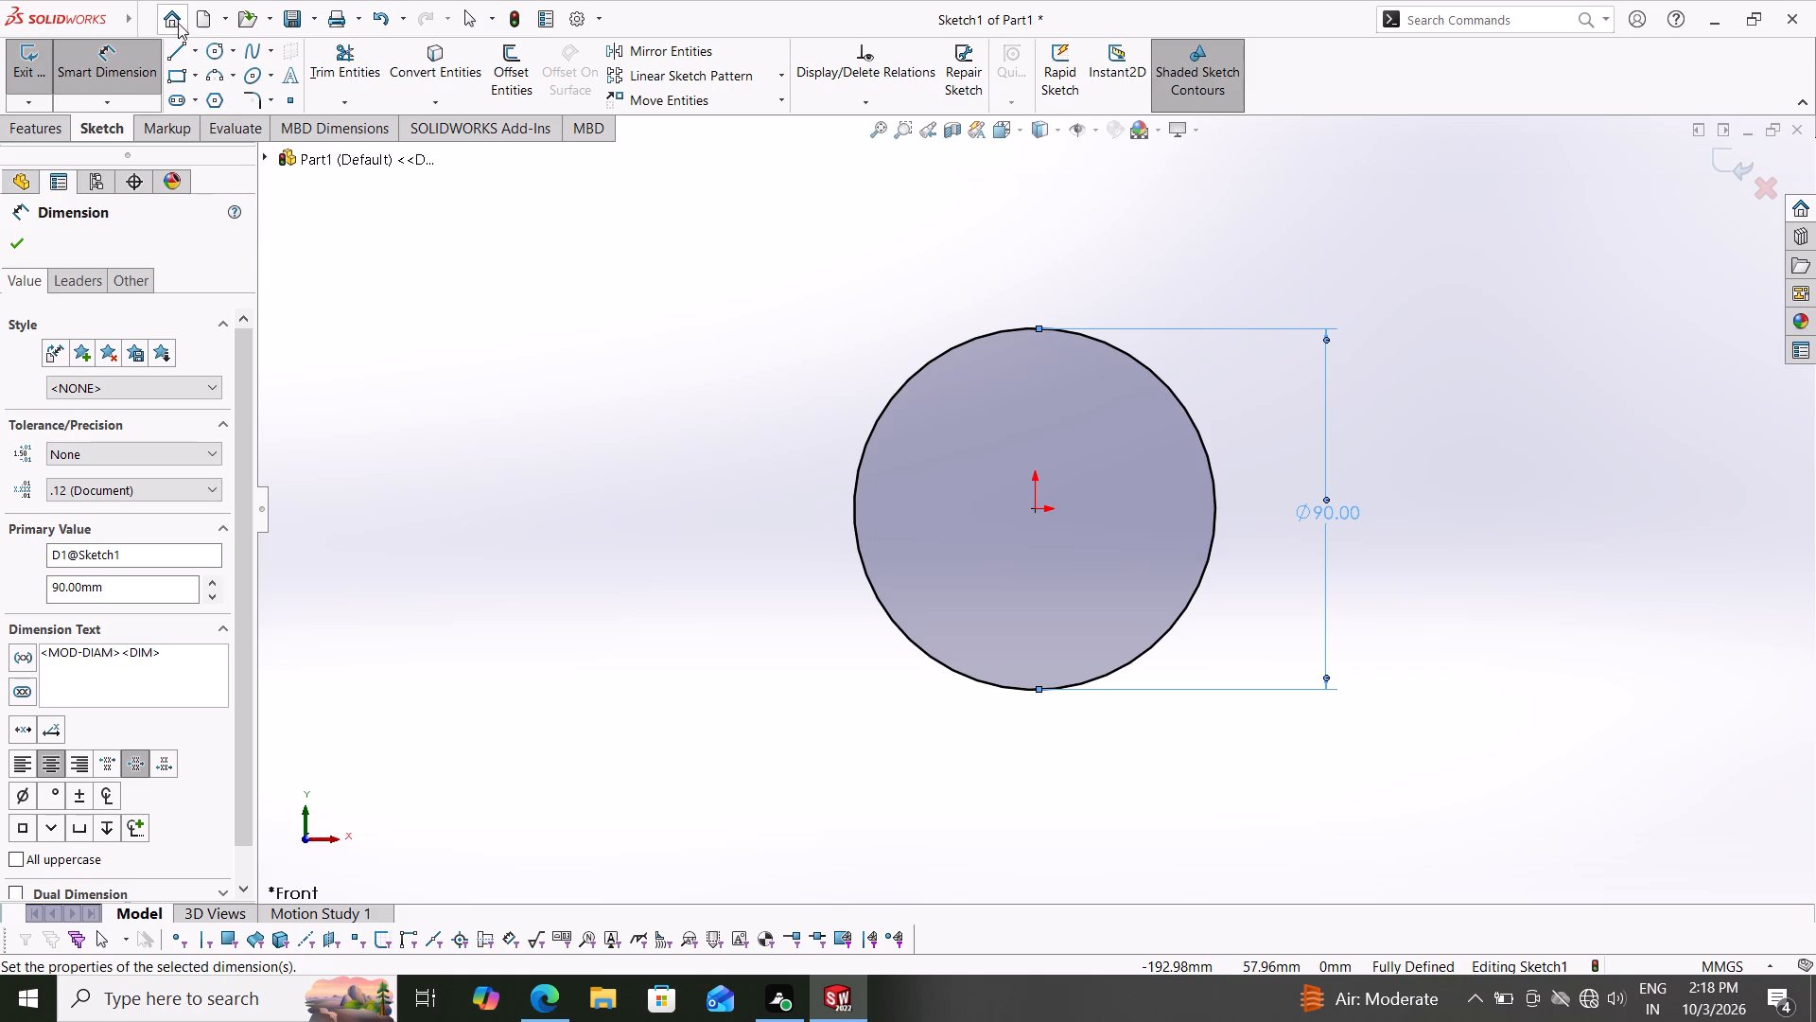
# Draw a second circle inside the first, centred on the origin, and dimension its diameter to 30 mm.
pyautogui.click(214, 54)
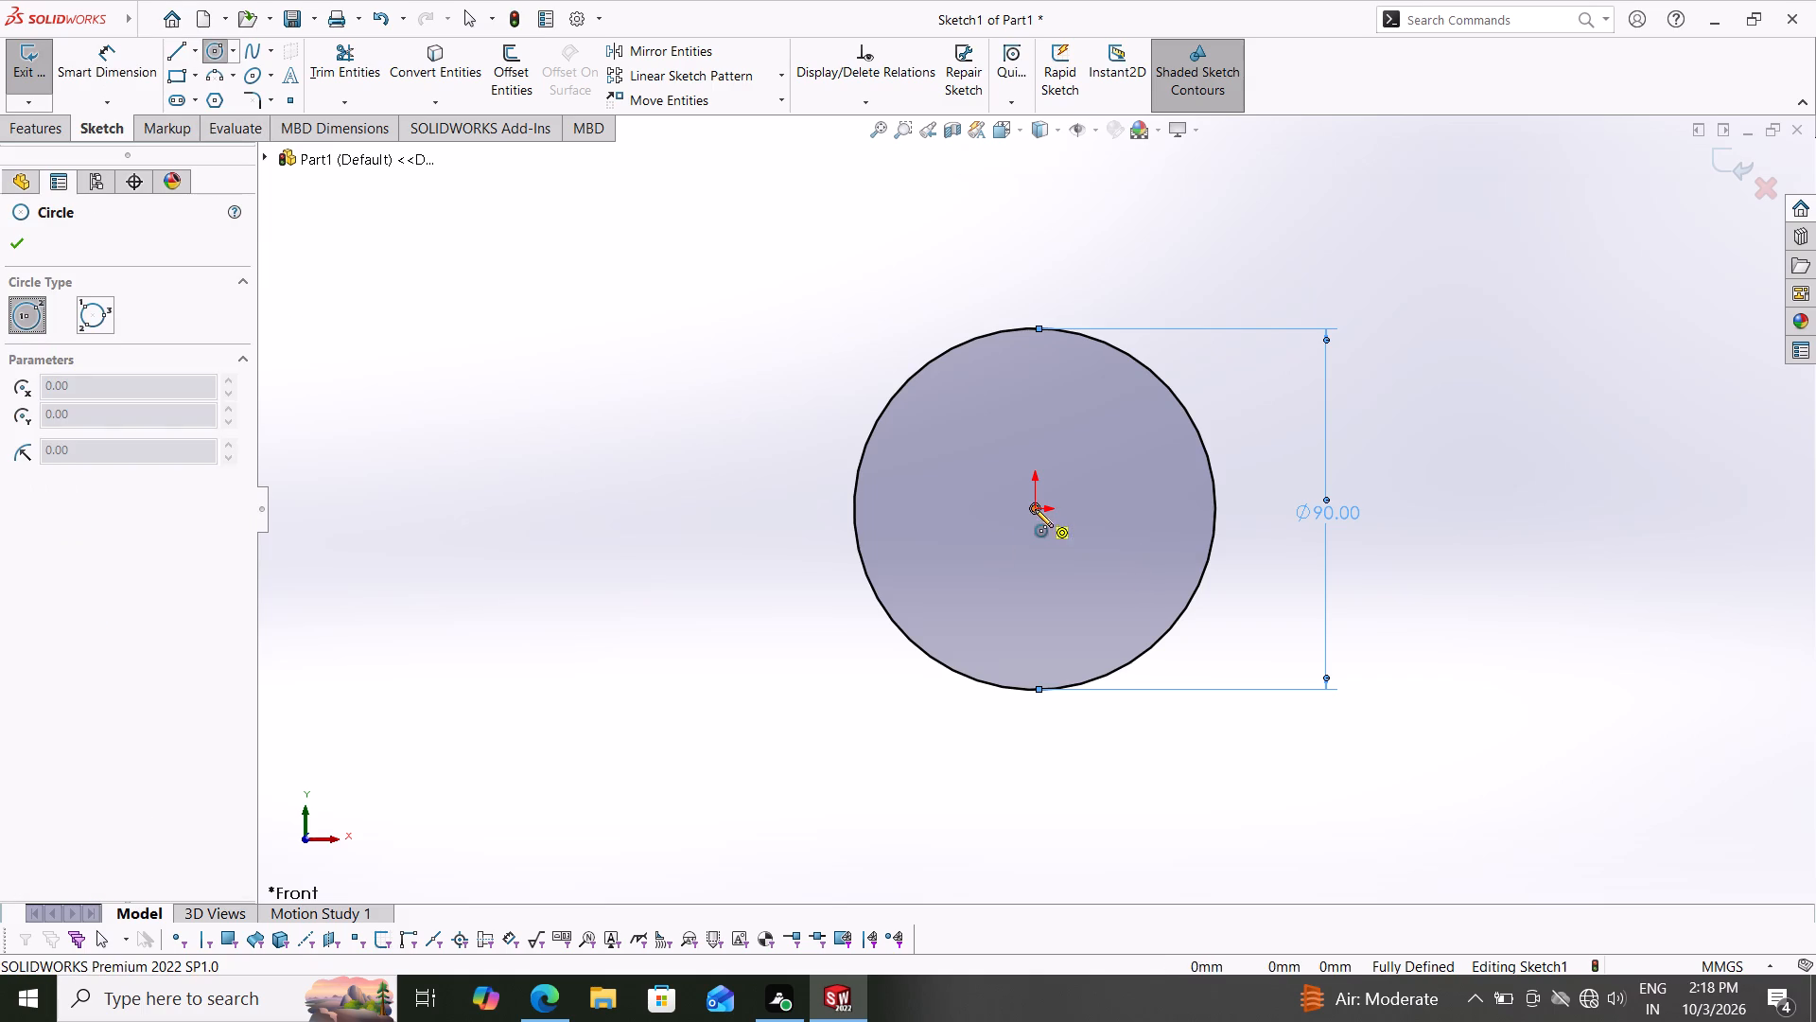
pyautogui.click(1035, 511)
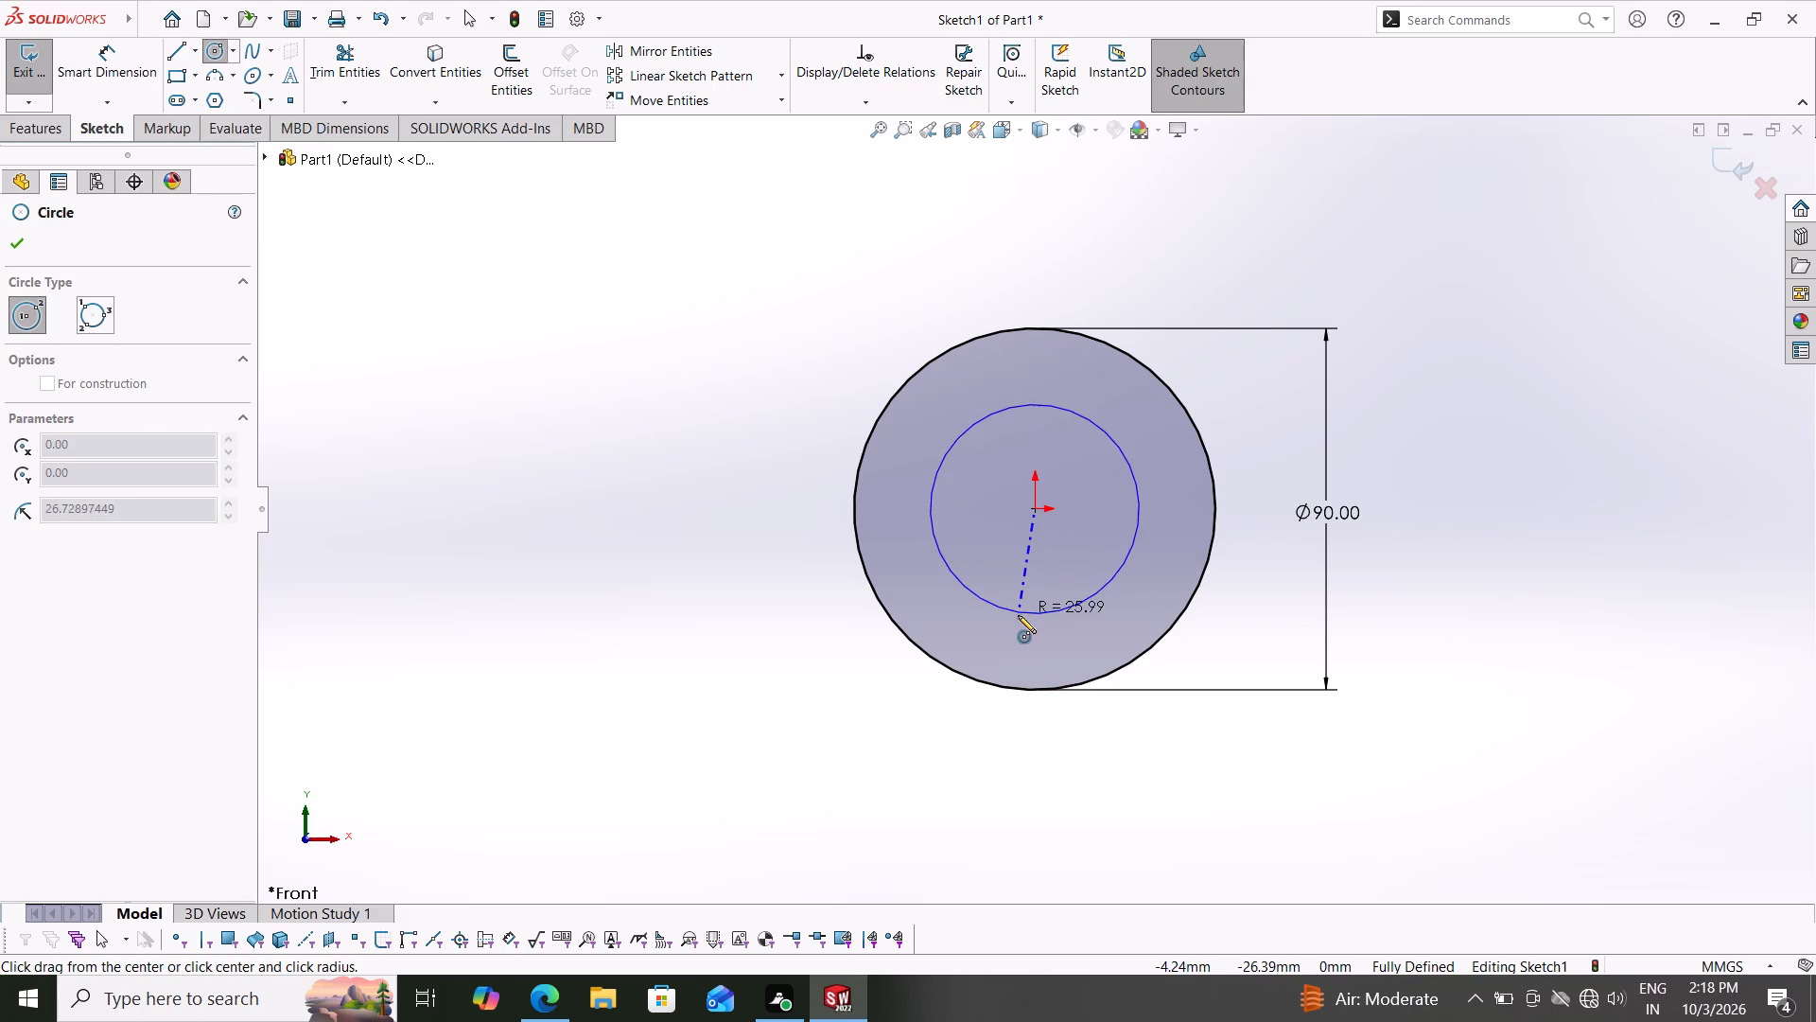
pyautogui.click(1018, 615)
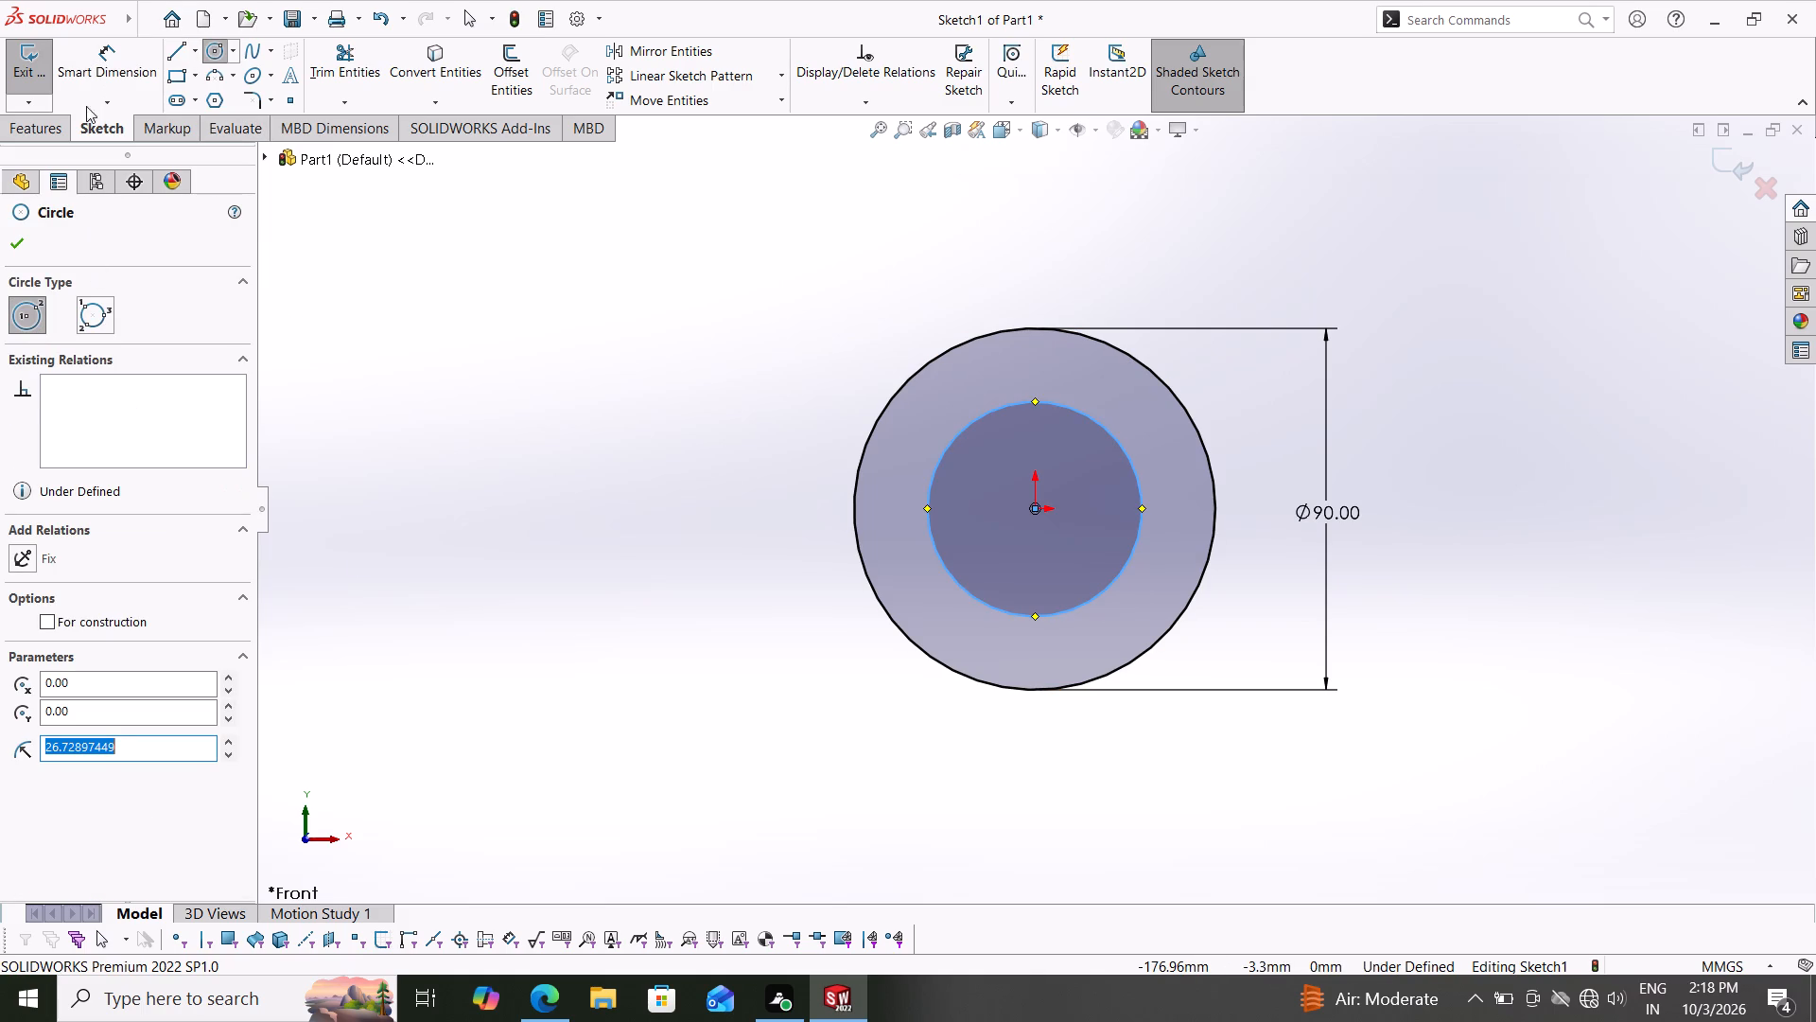
pyautogui.click(107, 83)
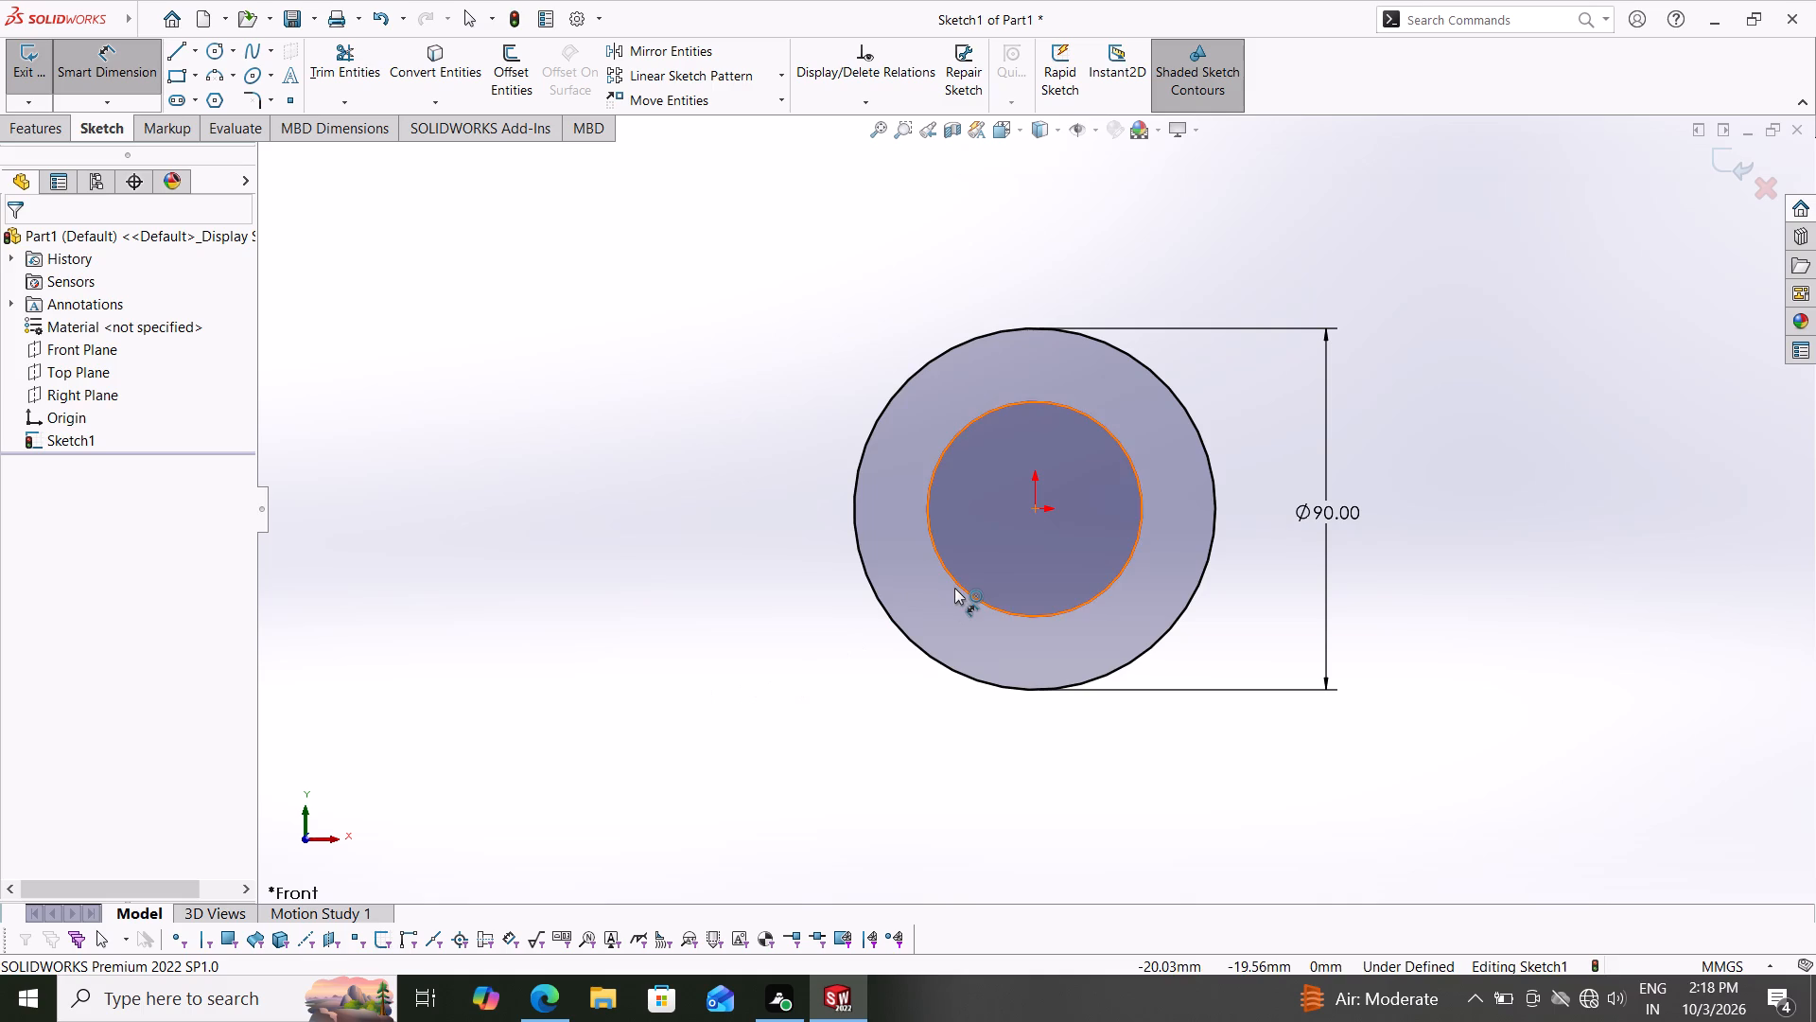
pyautogui.moveTo(954, 588); pyautogui.dragTo(928, 581)
pyautogui.click(688, 518)
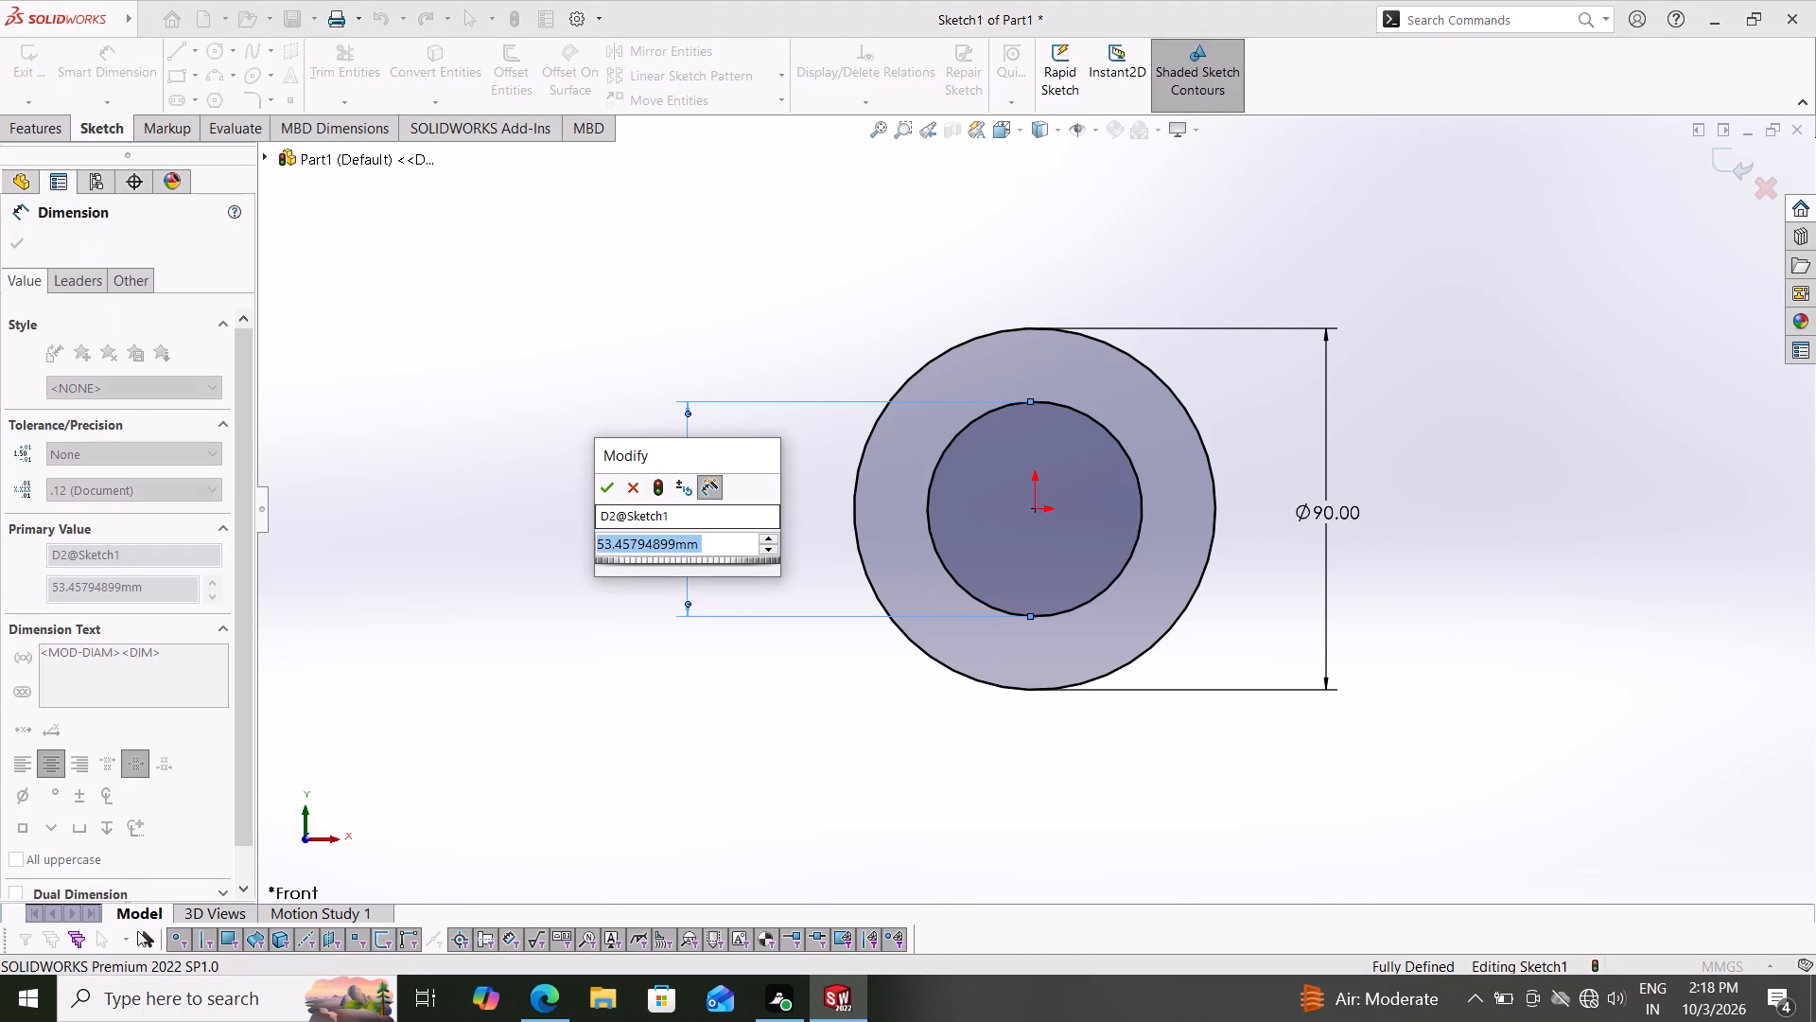
pyautogui.write('30')
pyautogui.press('Return')
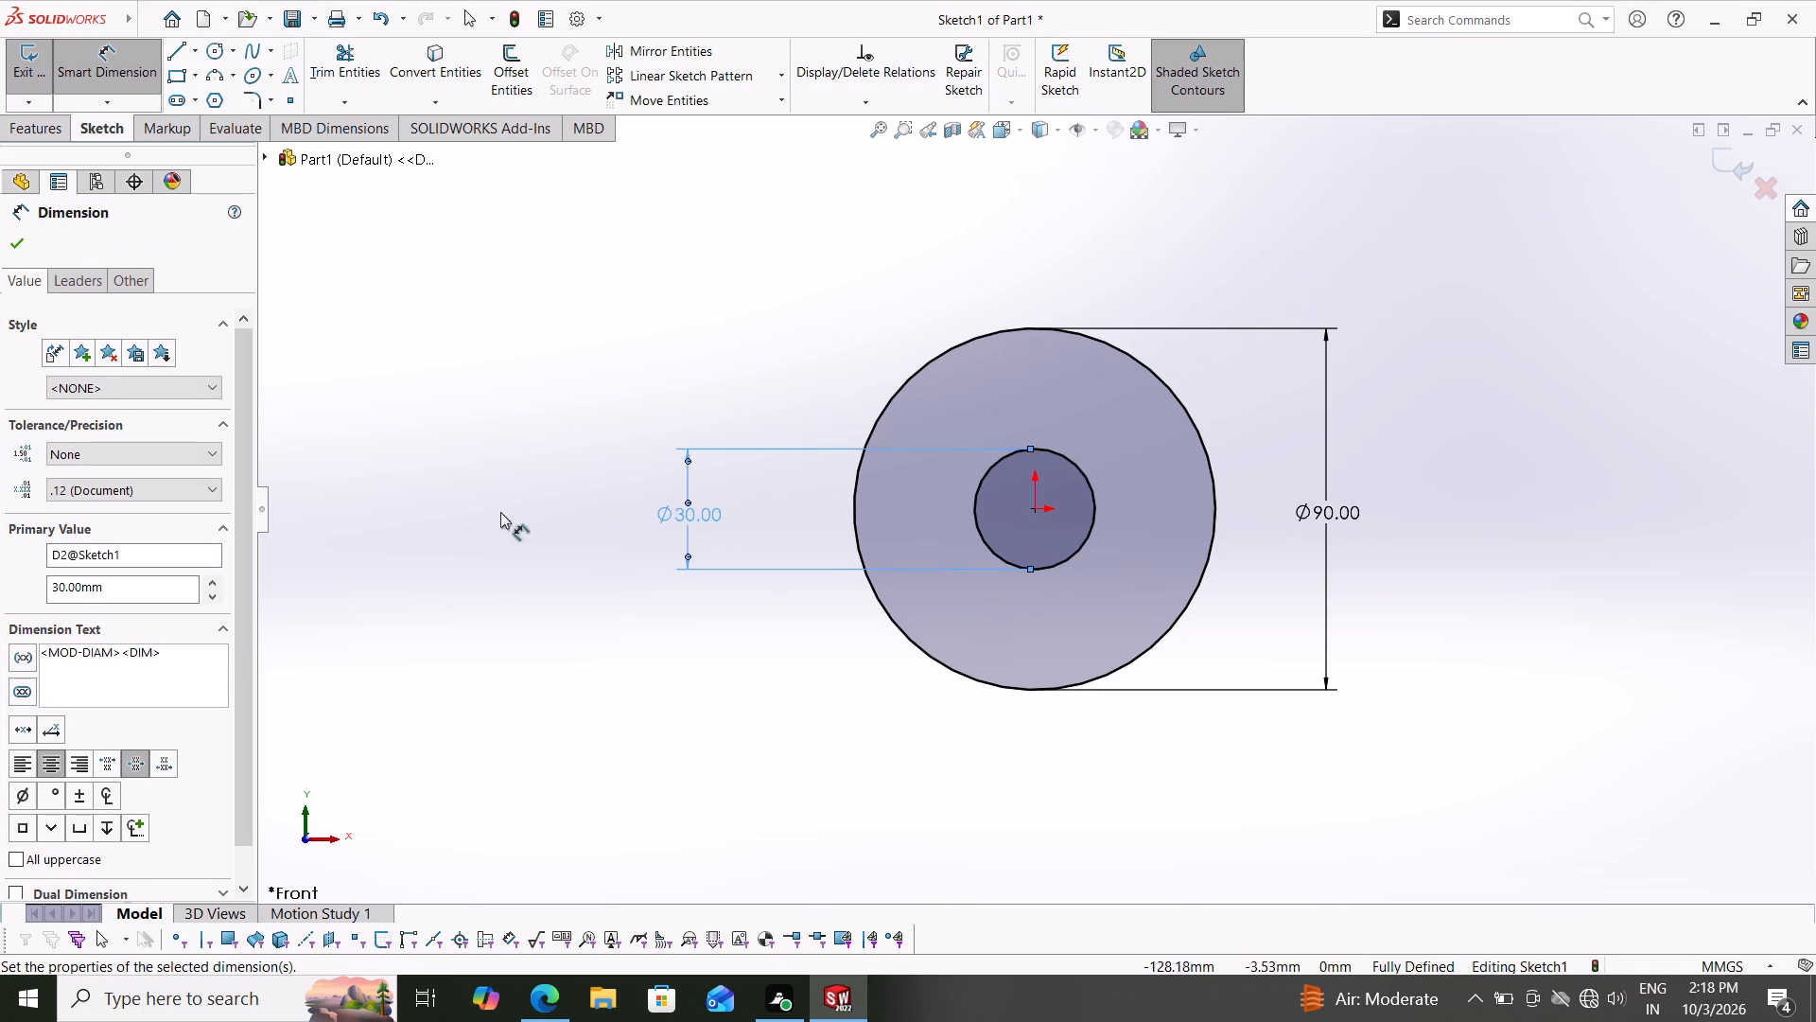
pyautogui.click(17, 243)
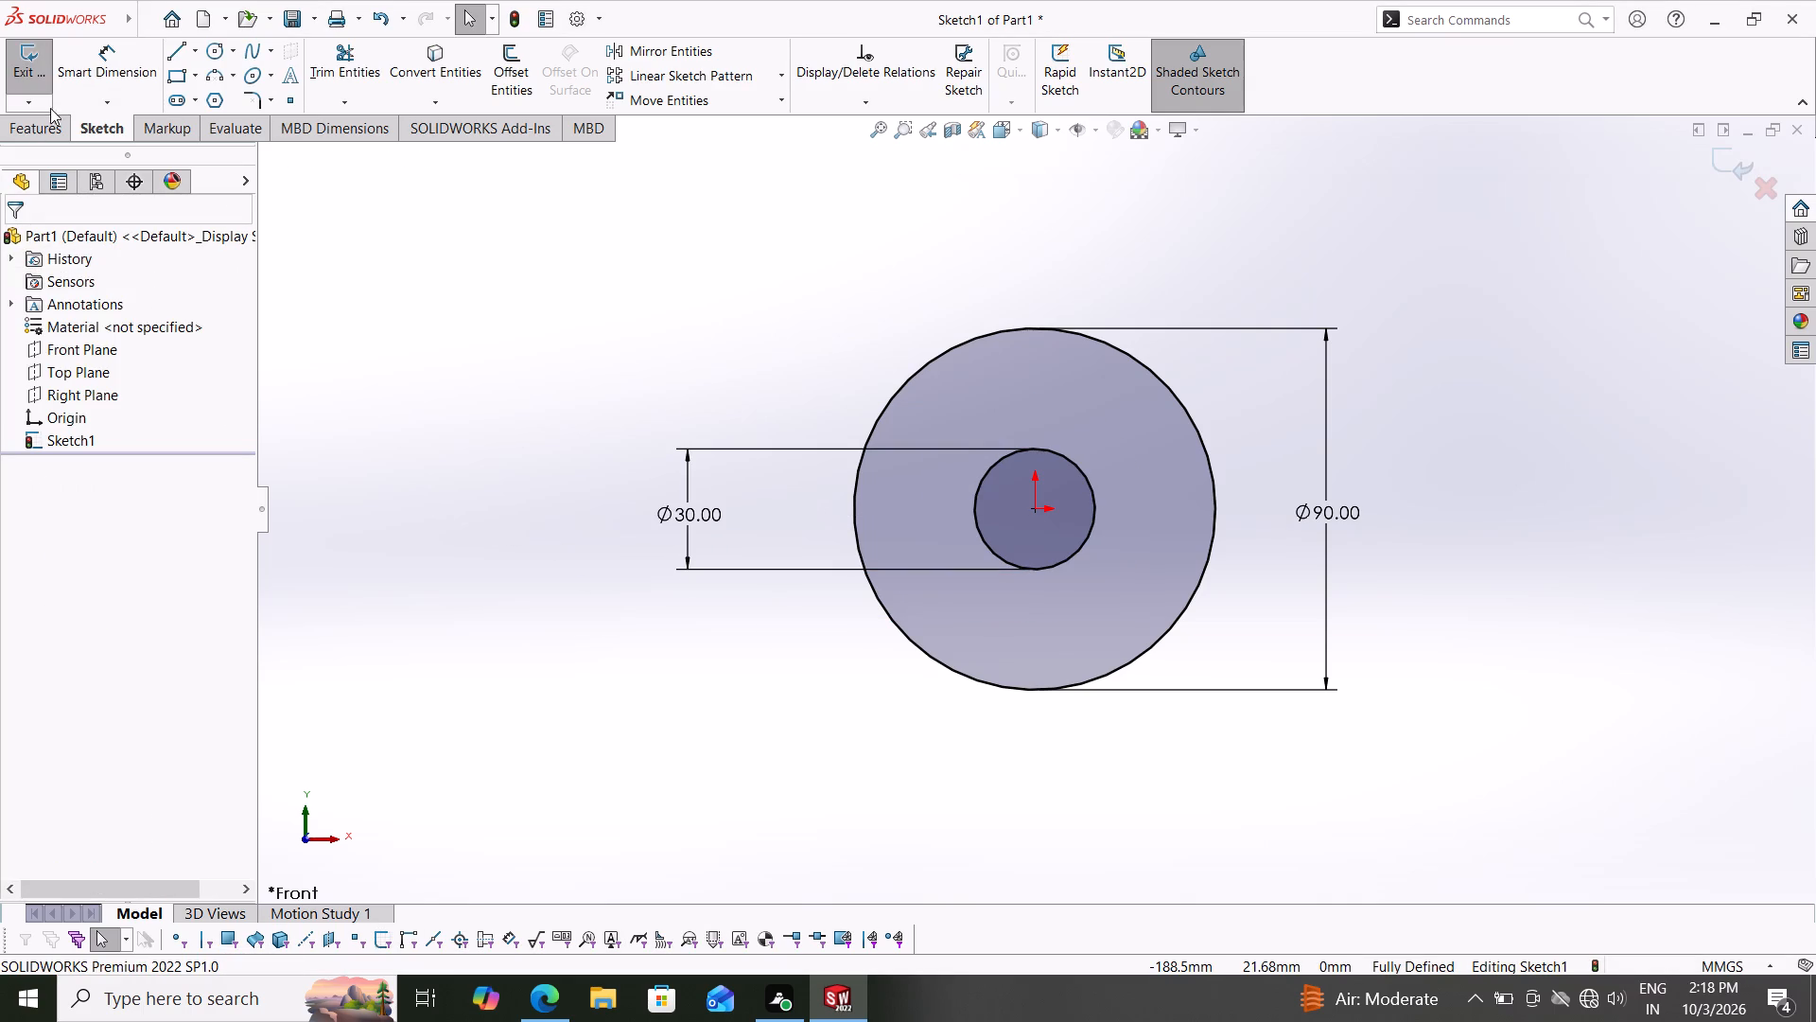
# Extrude the ring profile as a blind boss 14.2 mm deep.
pyautogui.click(26, 131)
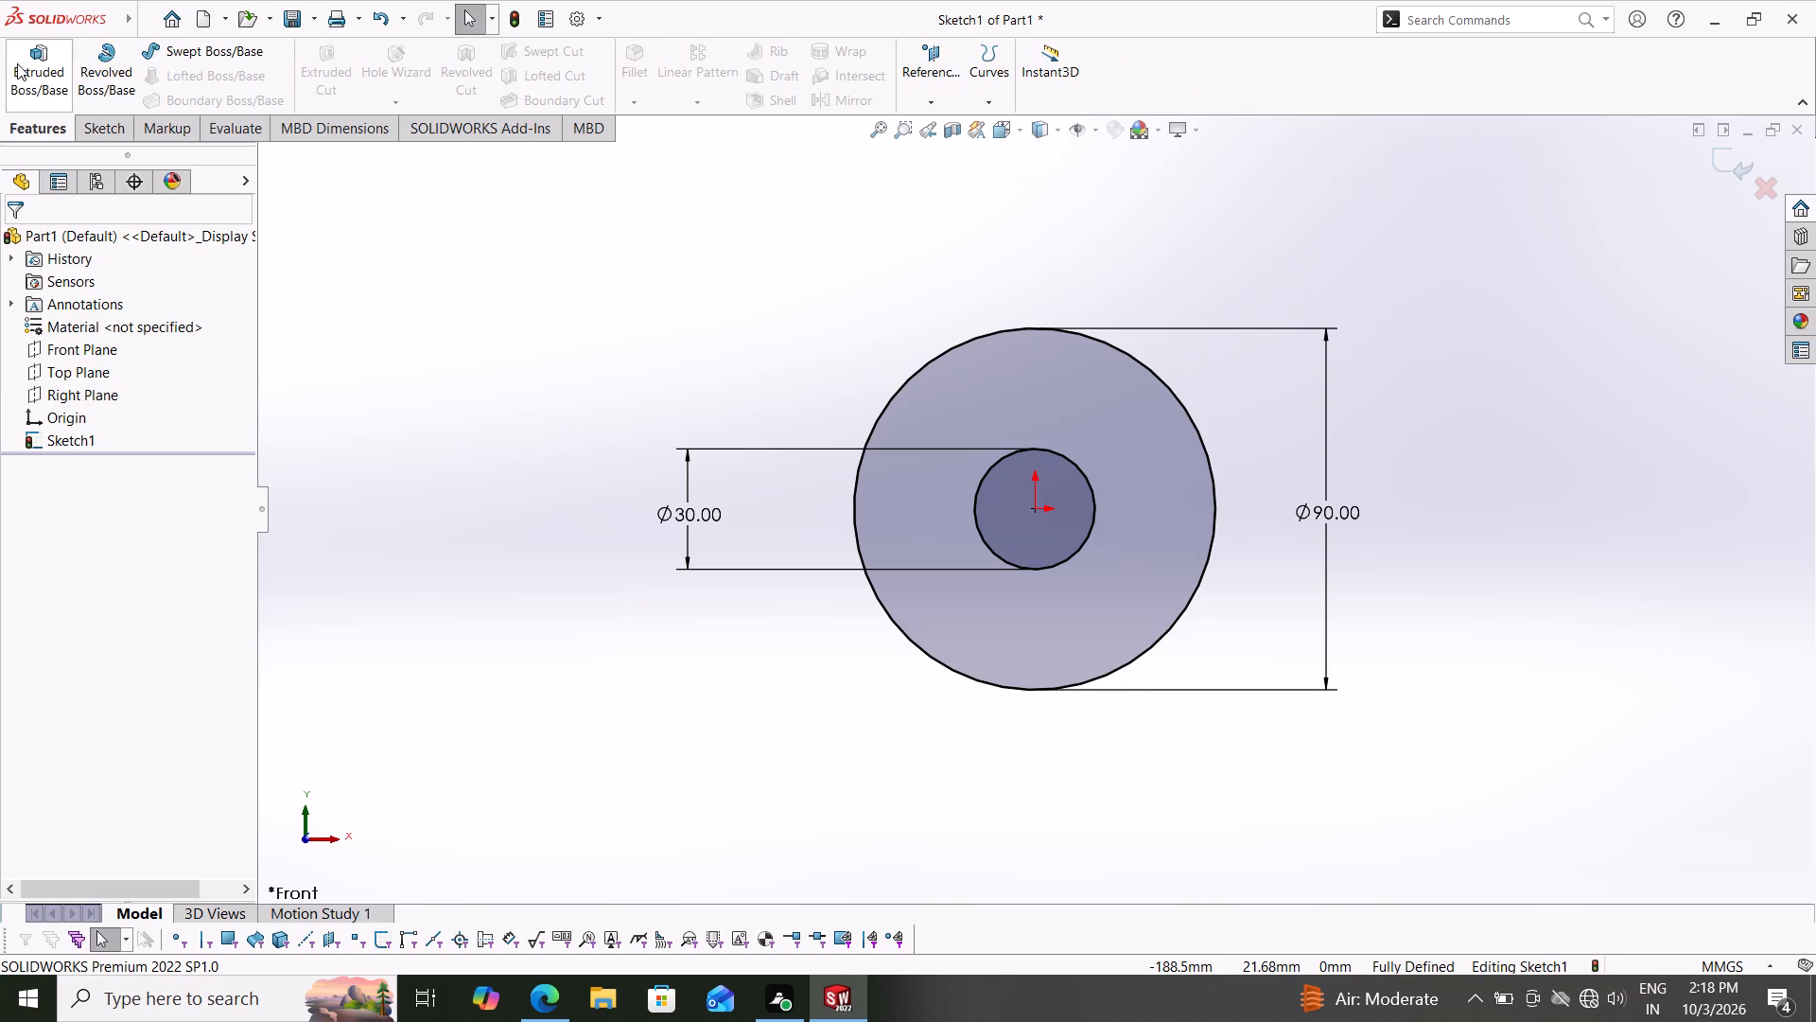
pyautogui.click(18, 63)
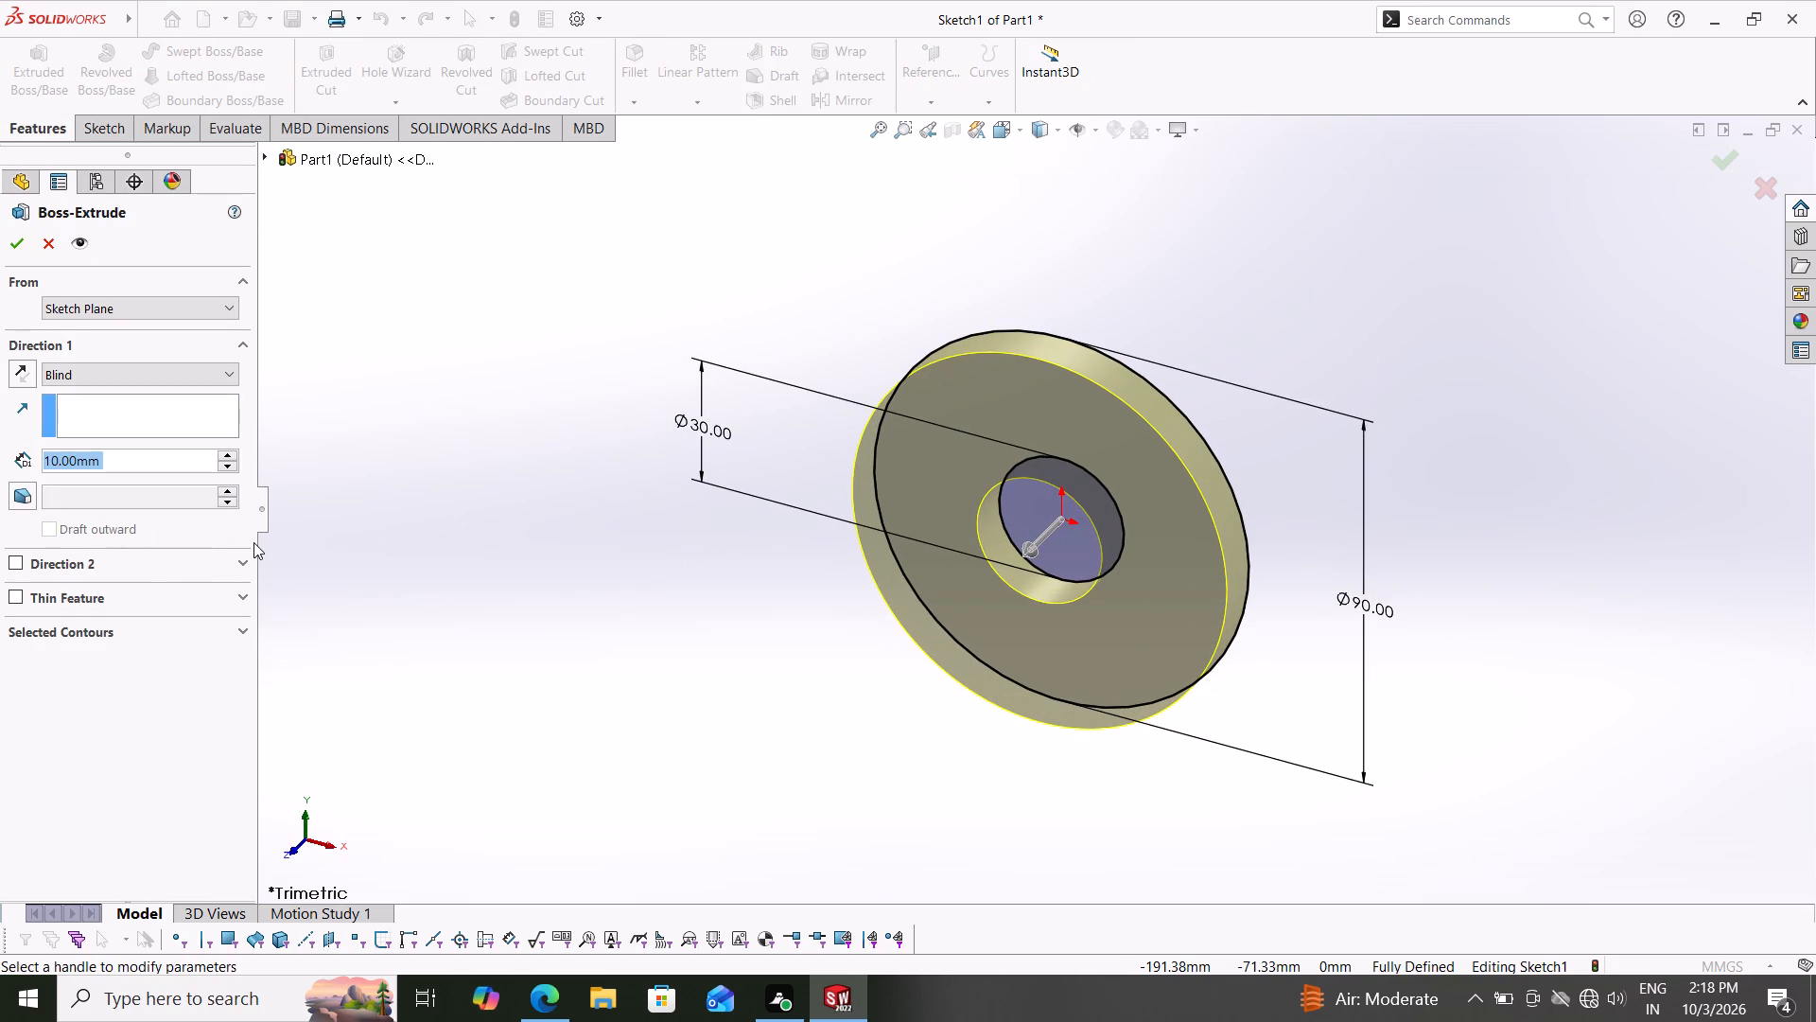
pyautogui.write('14.2')
pyautogui.press('Return')
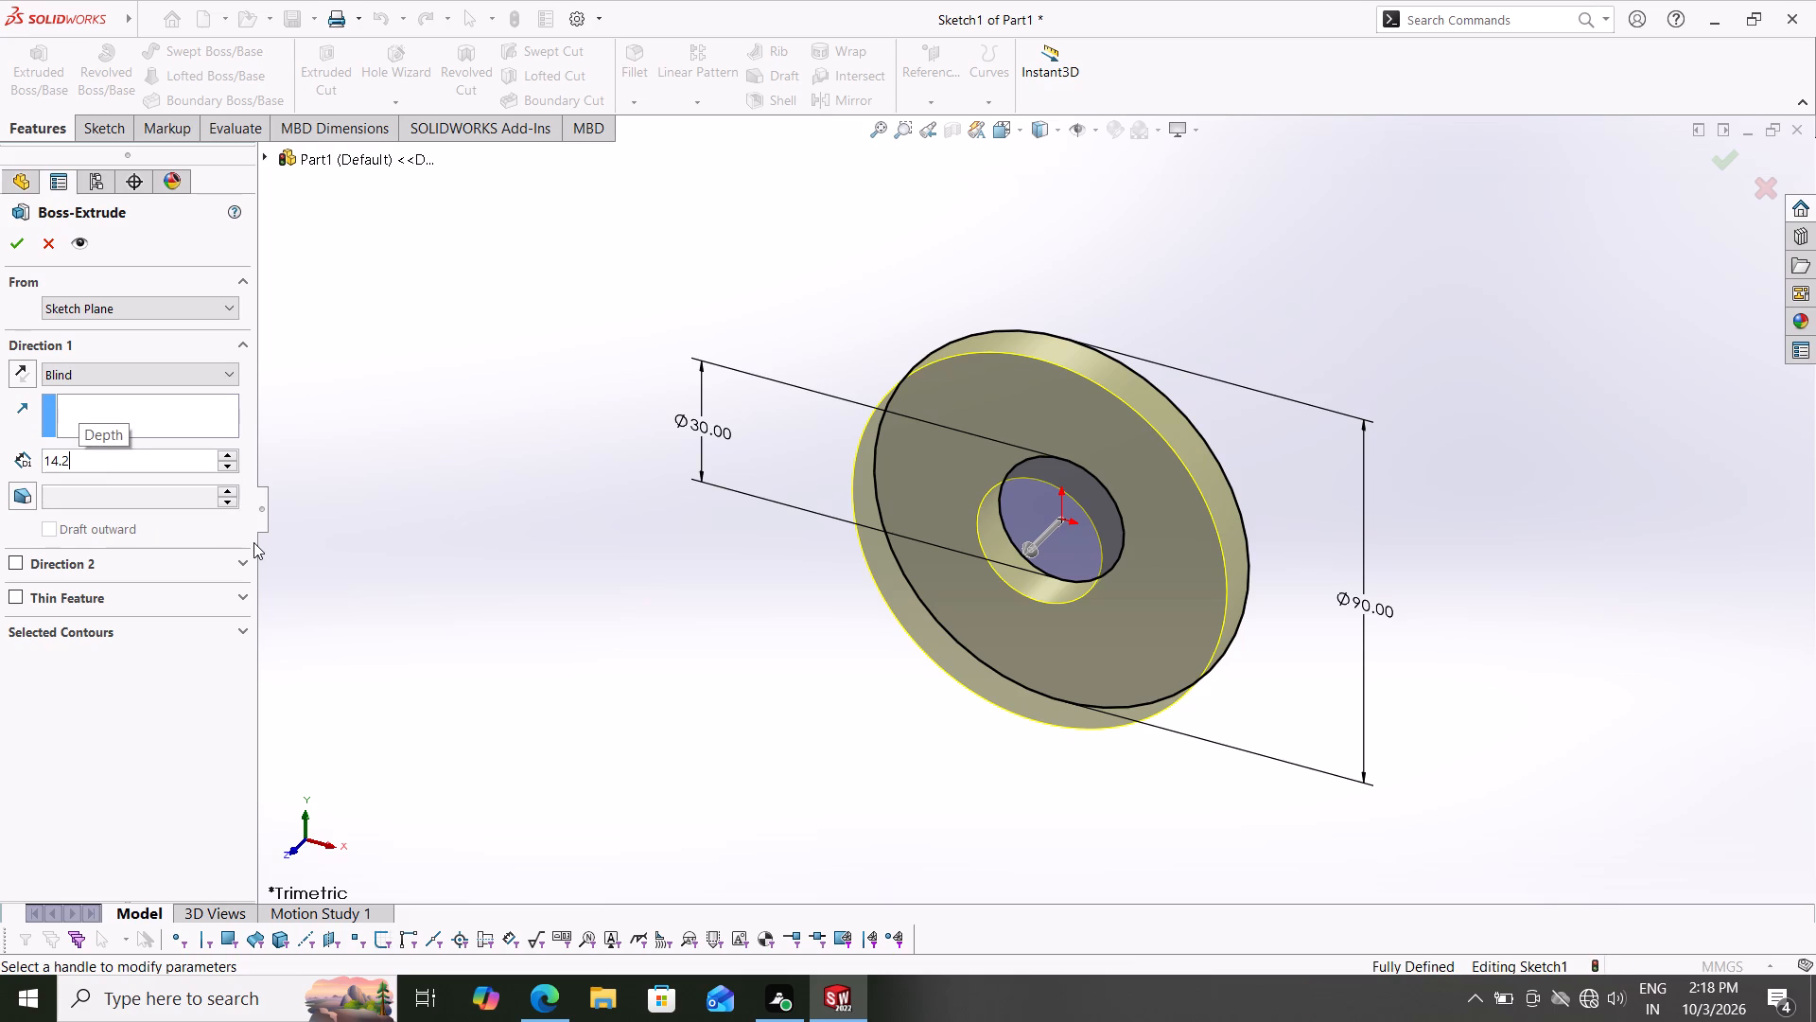
pyautogui.click(4, 242)
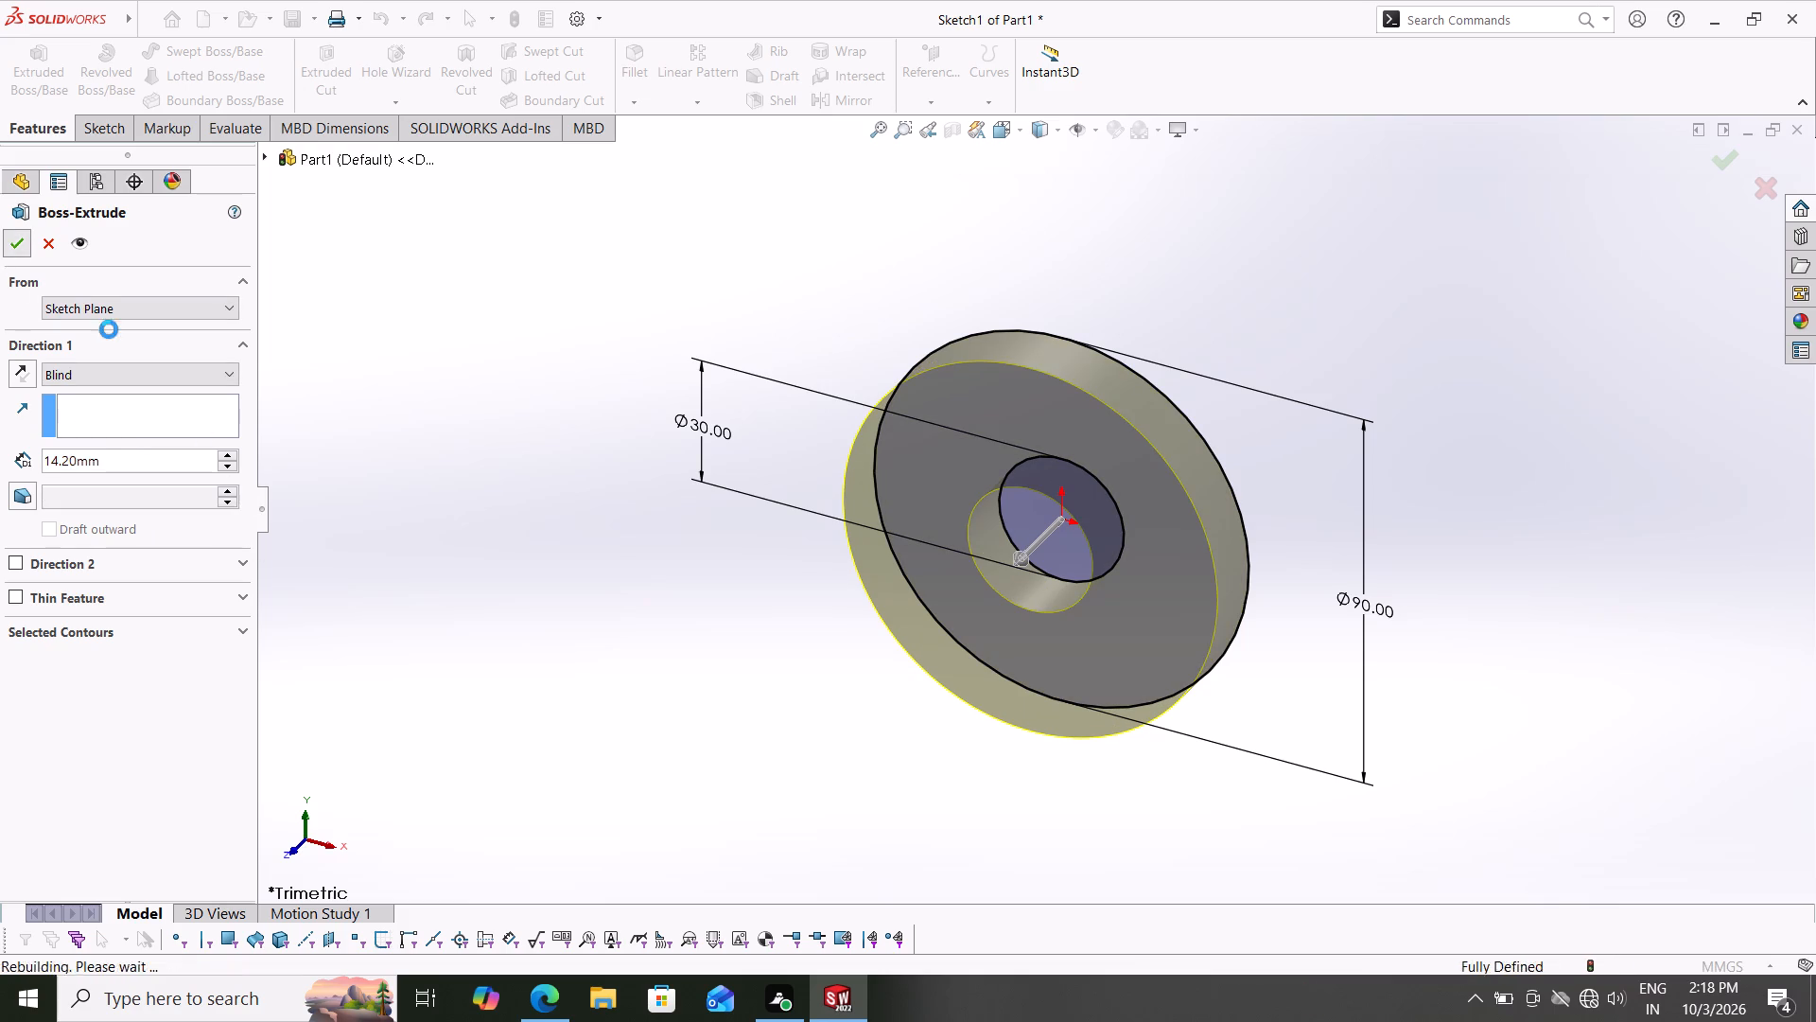
# Start a sketch on the disc's back face and draw a horizontal centerline about 68 mm long through the origin.
pyautogui.moveTo(893, 753); pyautogui.dragTo(672, 766, button='middle')
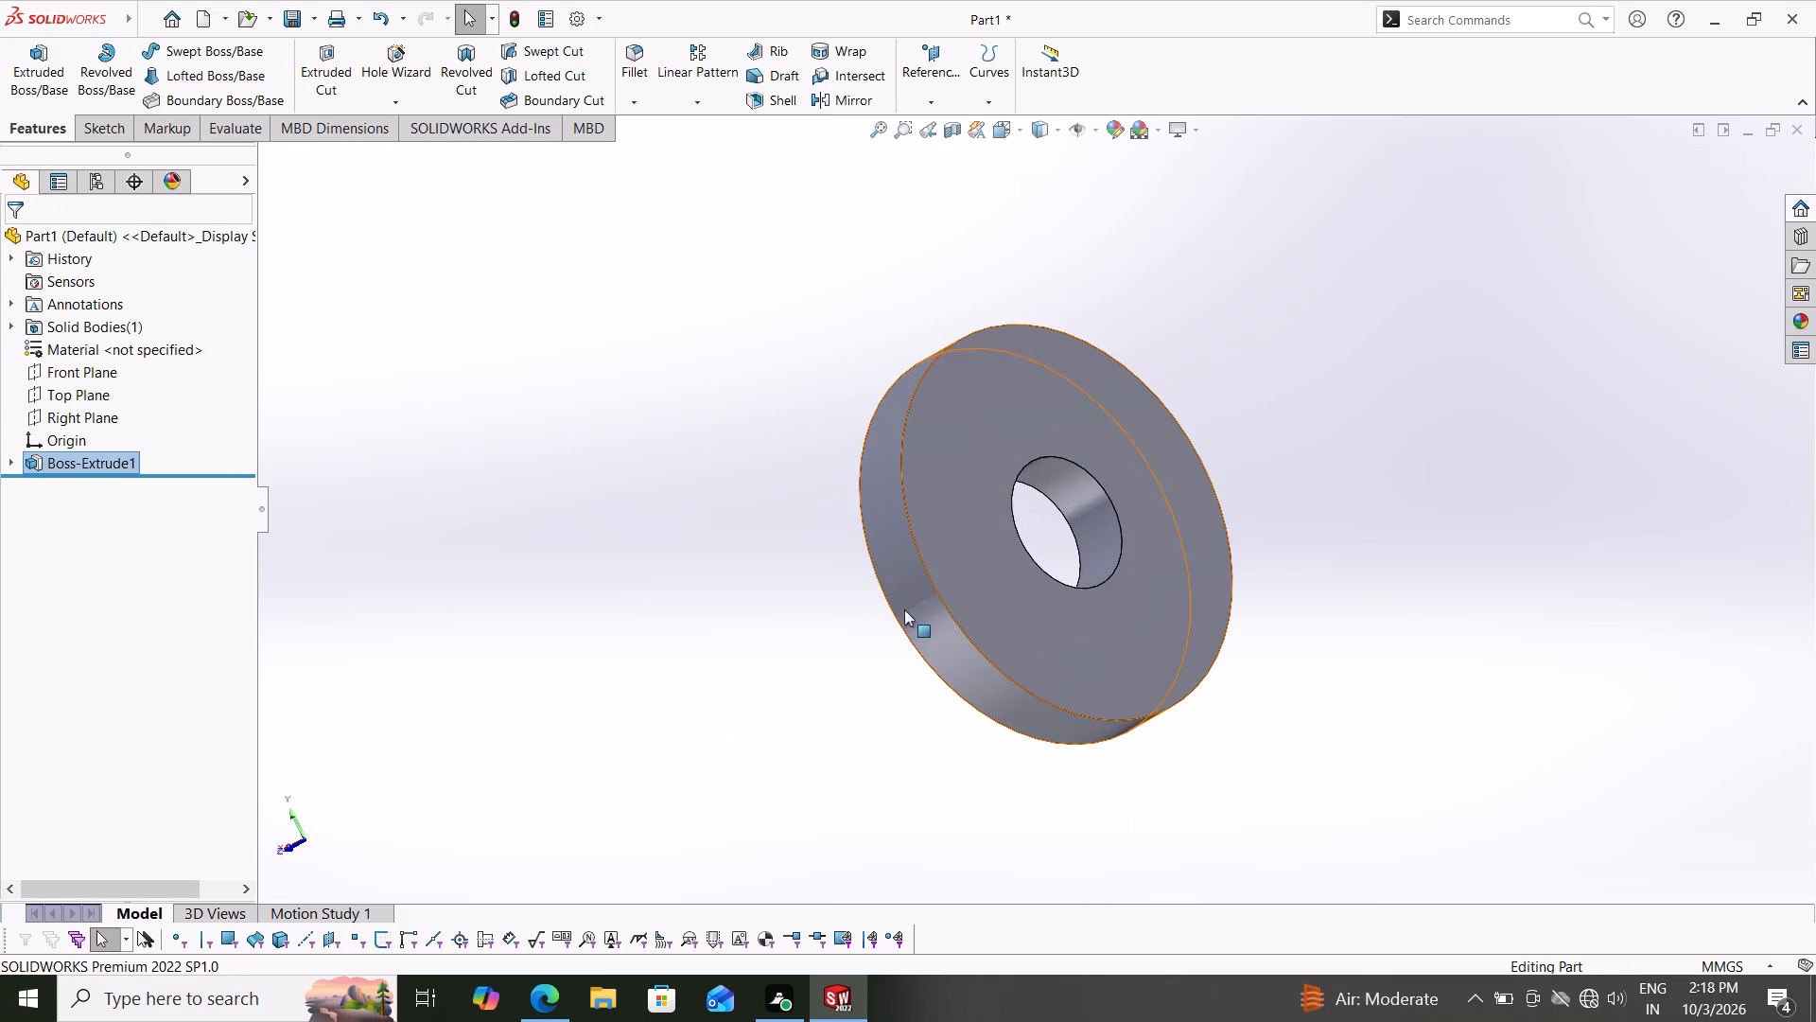
pyautogui.click(979, 550)
pyautogui.click(1066, 491)
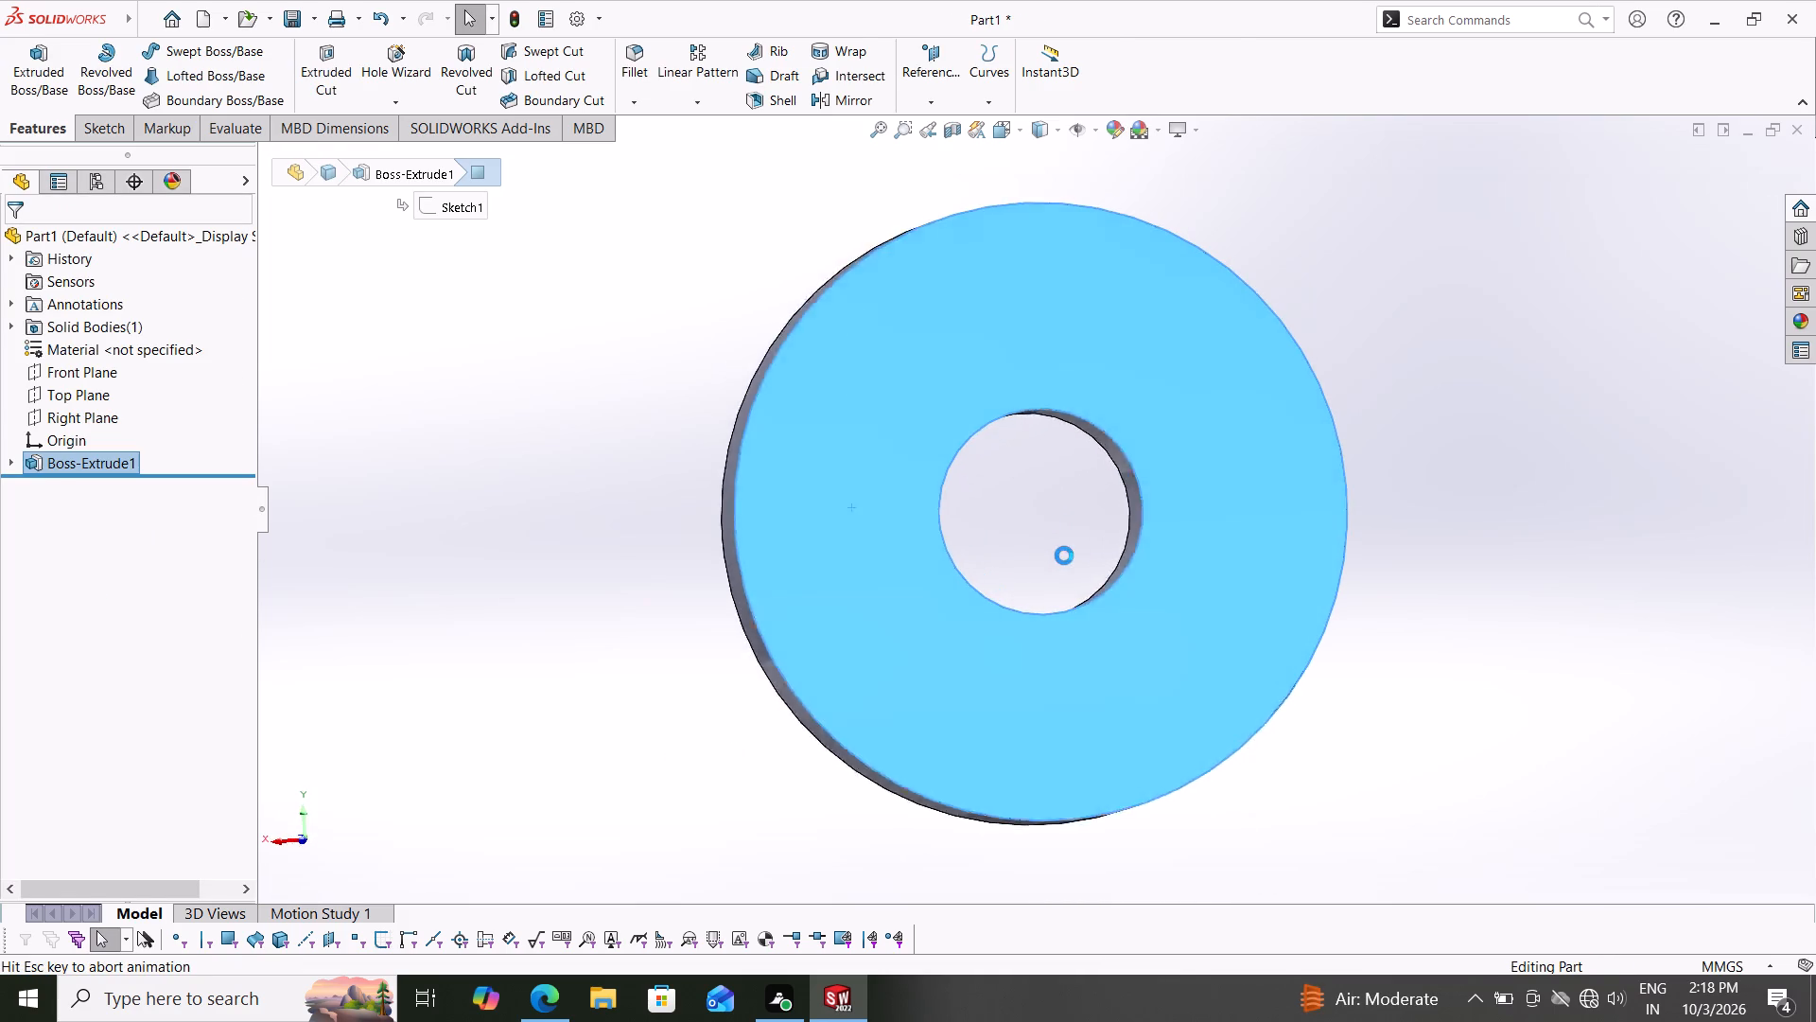
pyautogui.press('Escape')
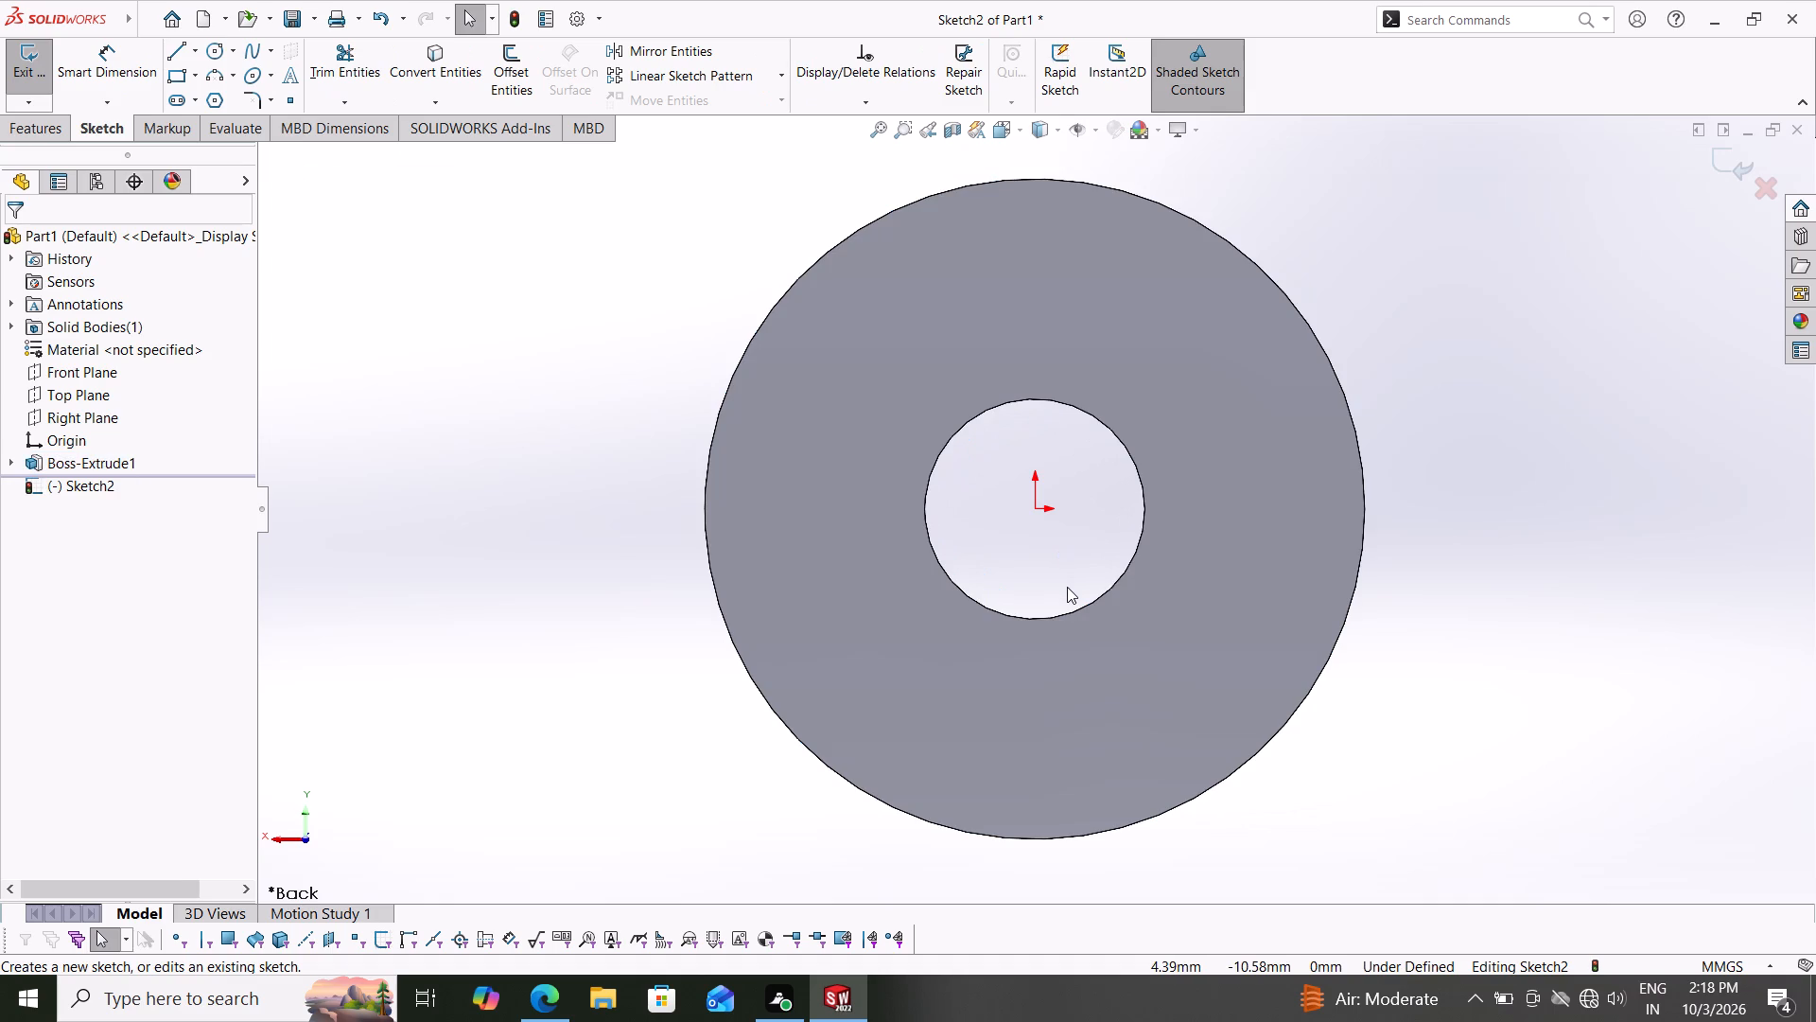
pyautogui.click(192, 51)
pyautogui.click(219, 97)
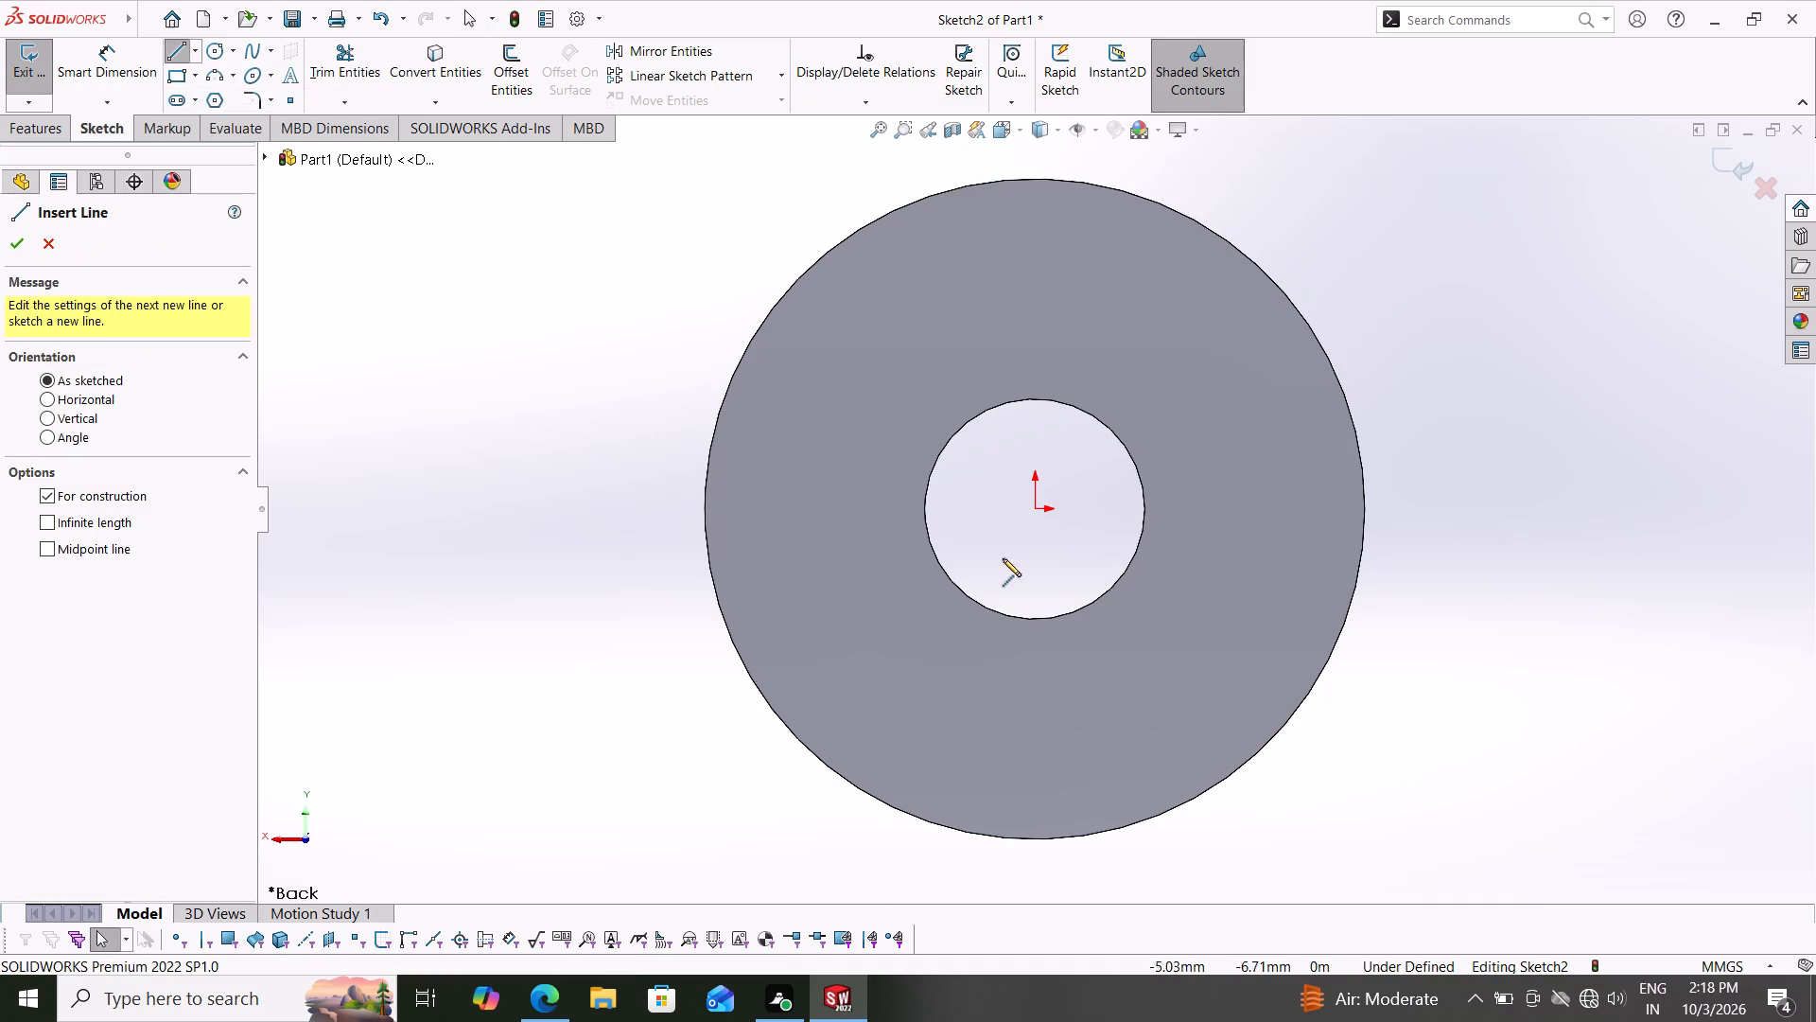
pyautogui.click(801, 510)
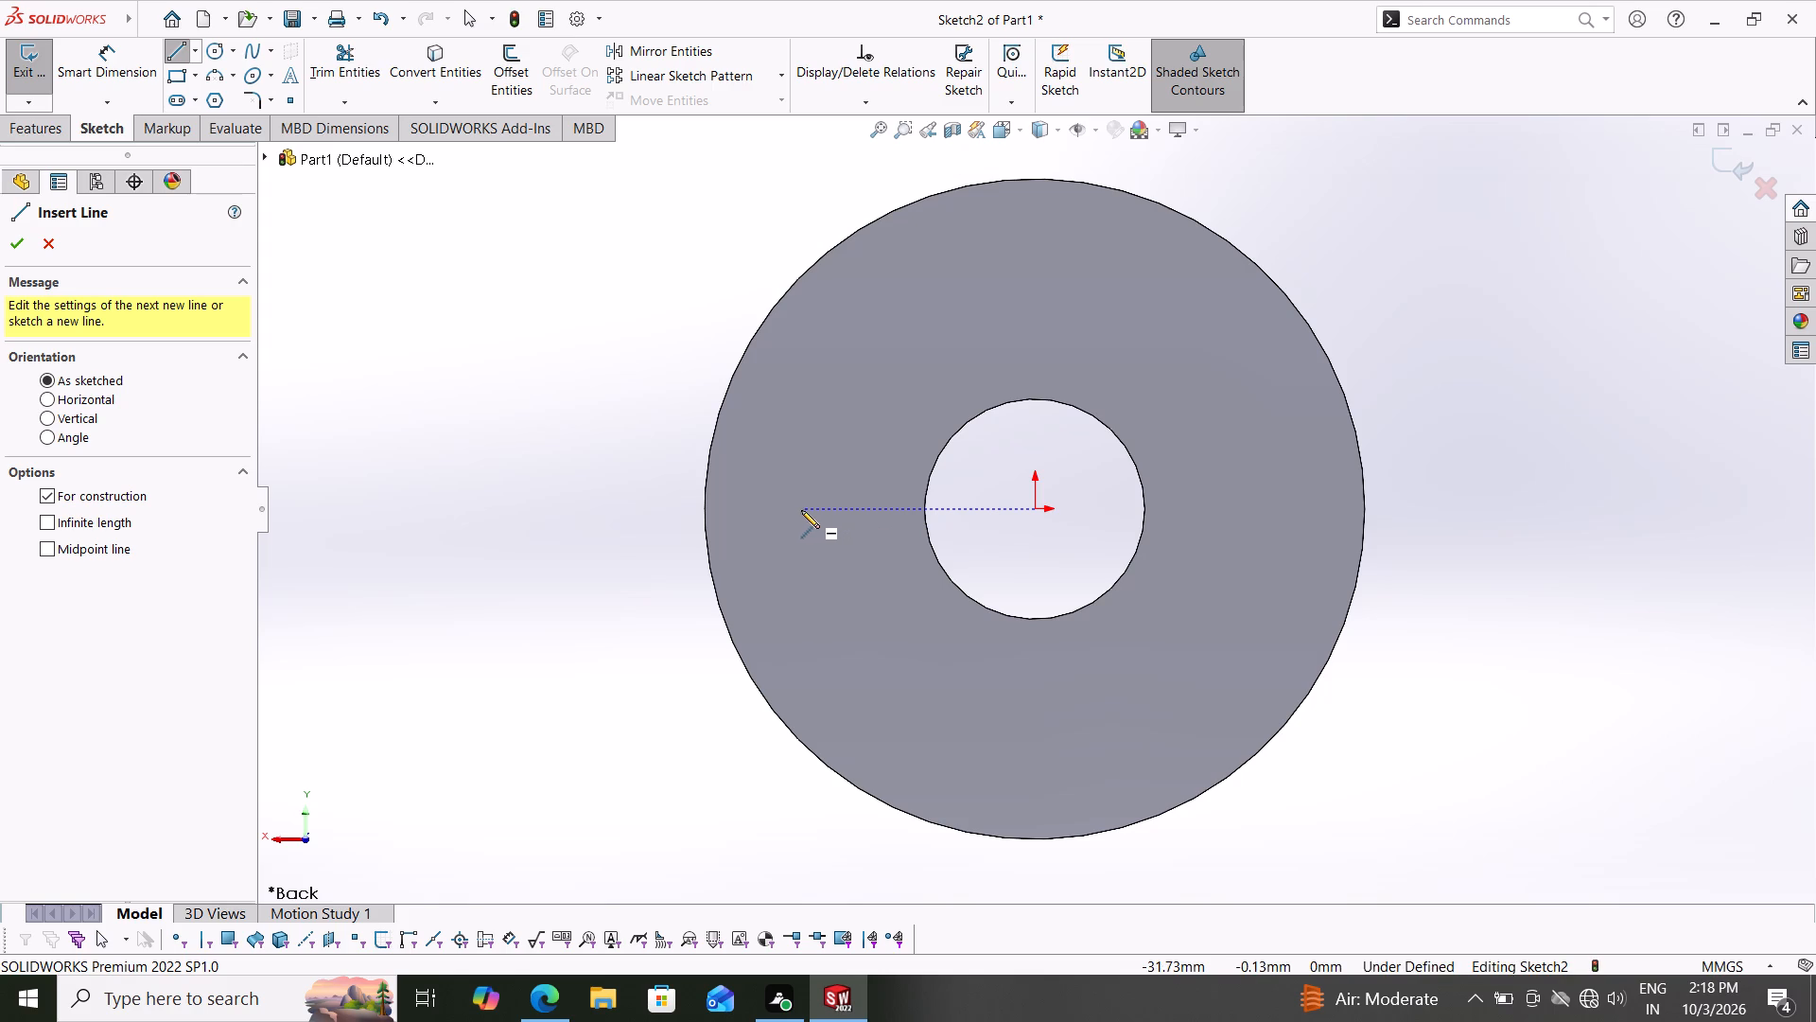
pyautogui.click(1301, 506)
pyautogui.press('Escape')
pyautogui.press('Escape')
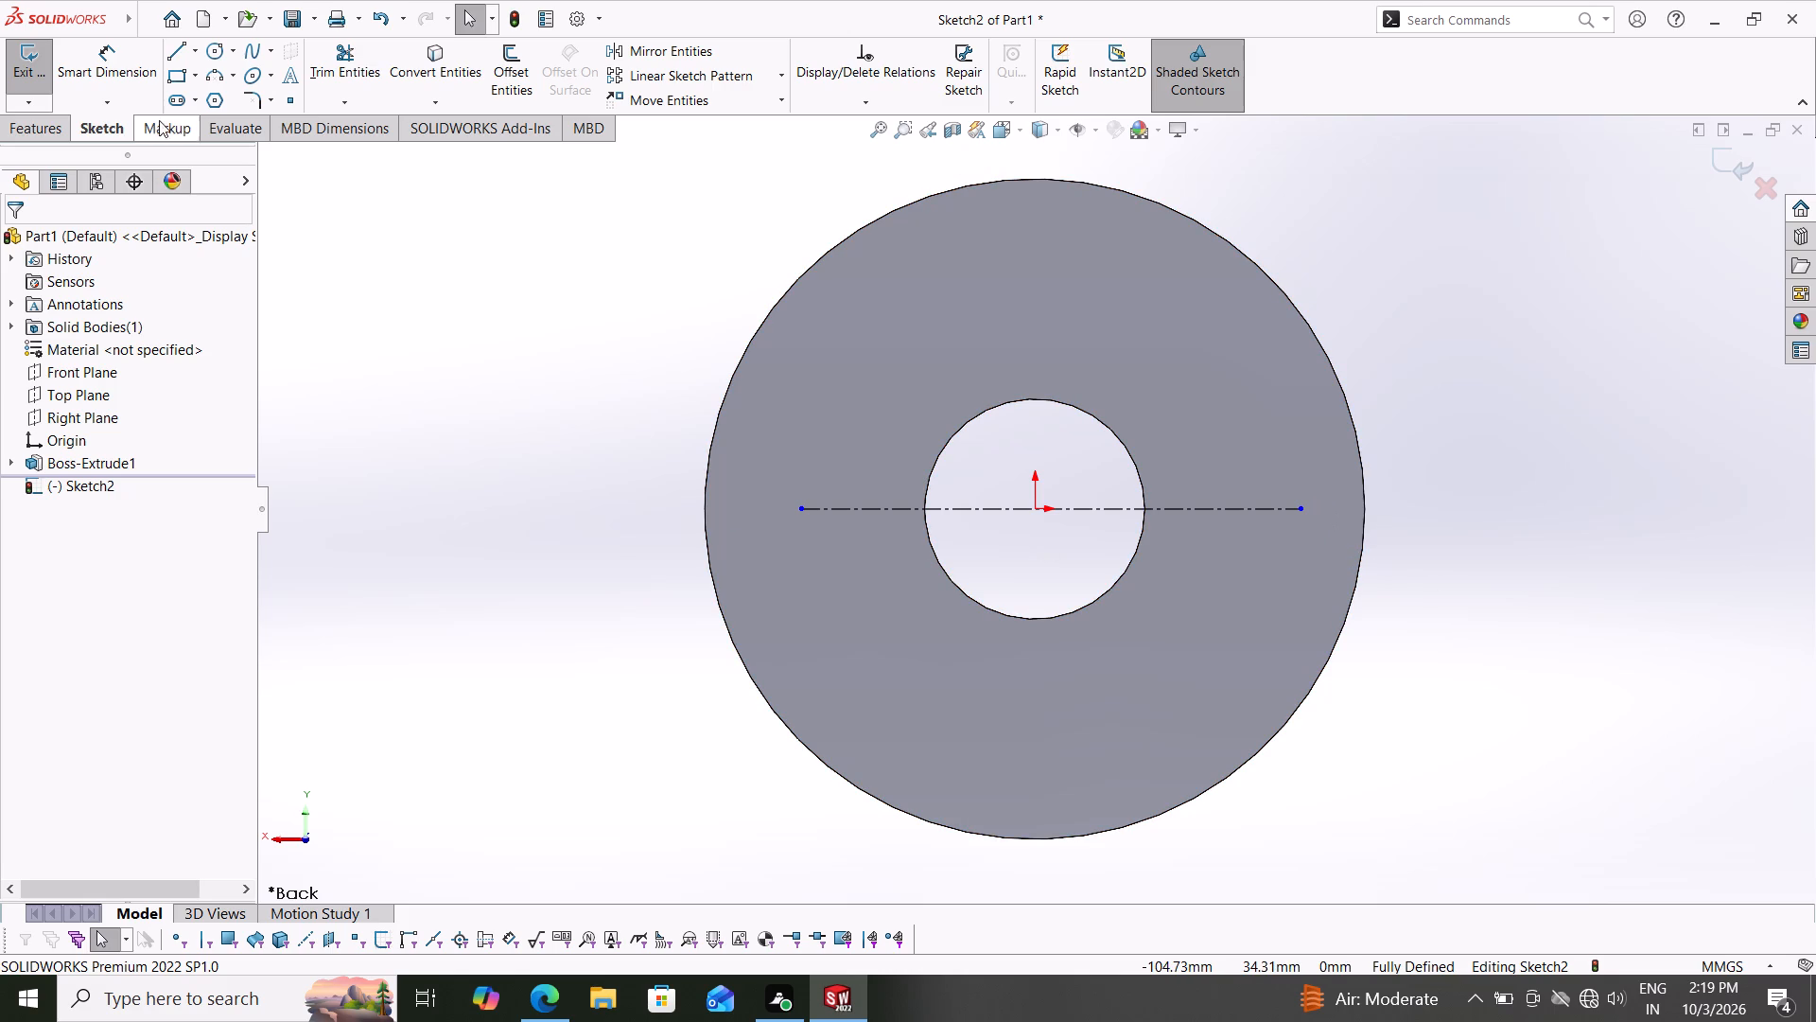
# Dimension the distance between the centerline's two endpoints to 65 mm.
pyautogui.click(137, 62)
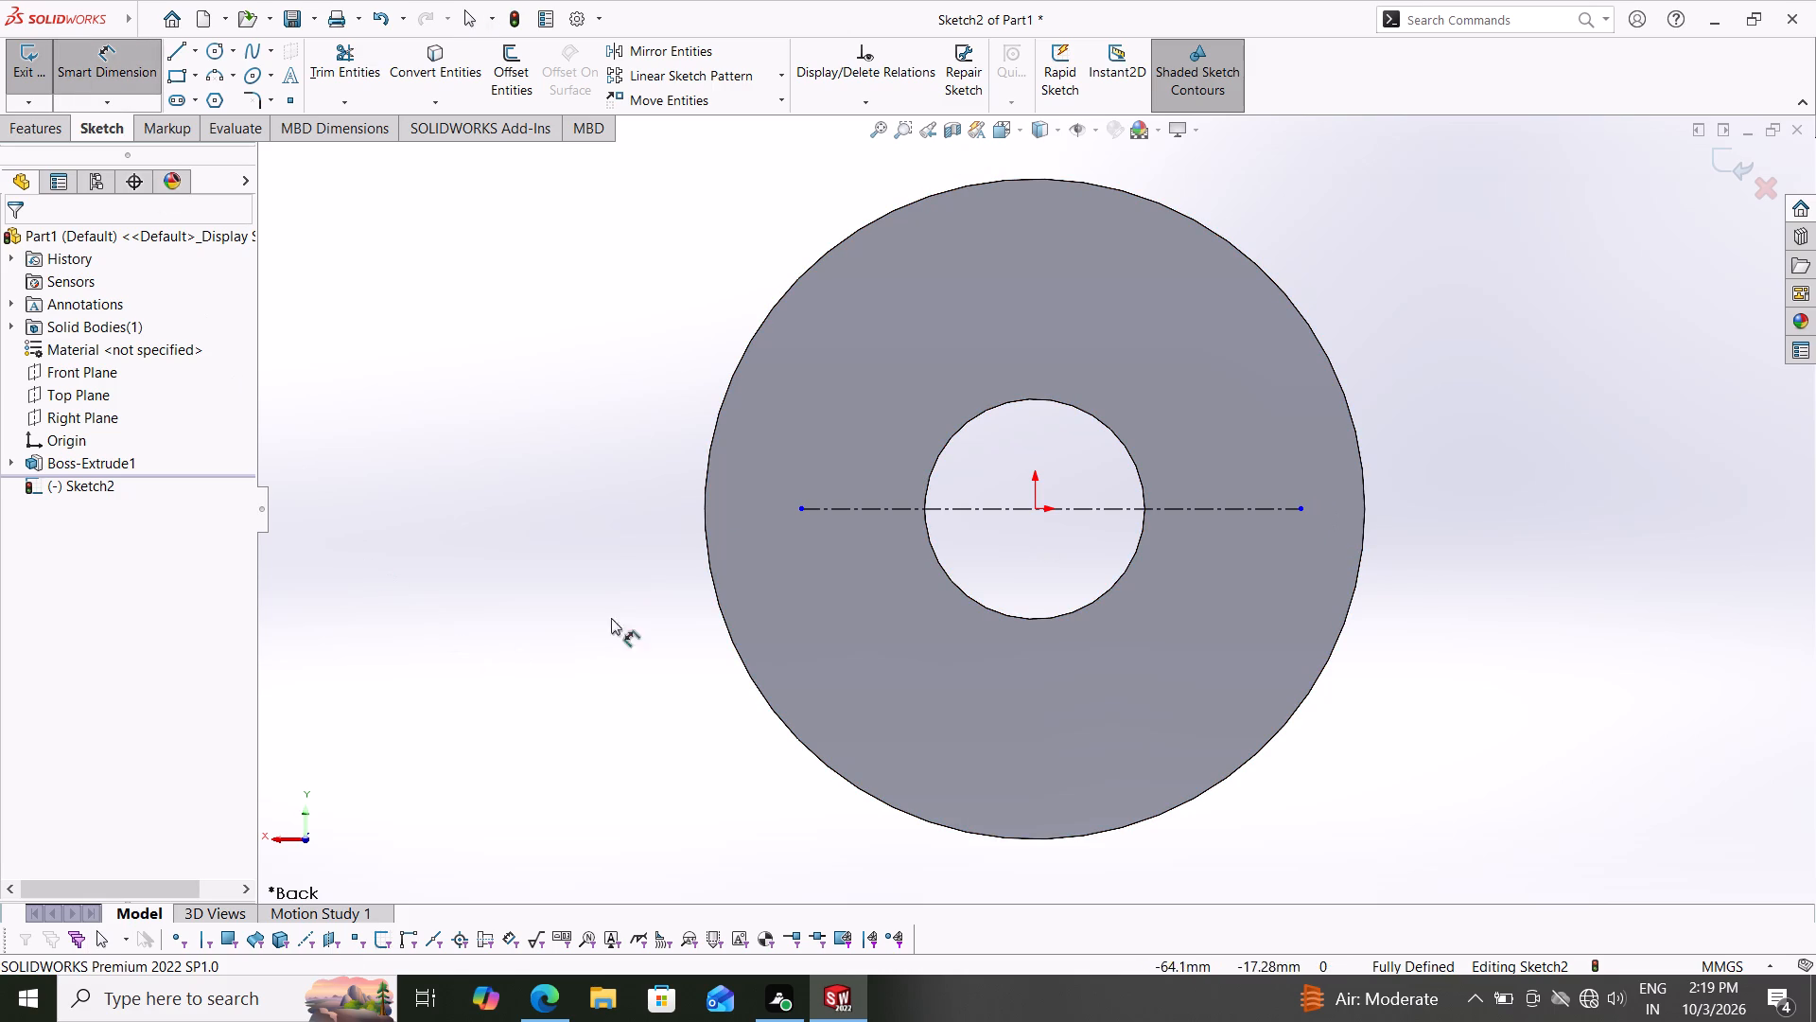
pyautogui.click(797, 509)
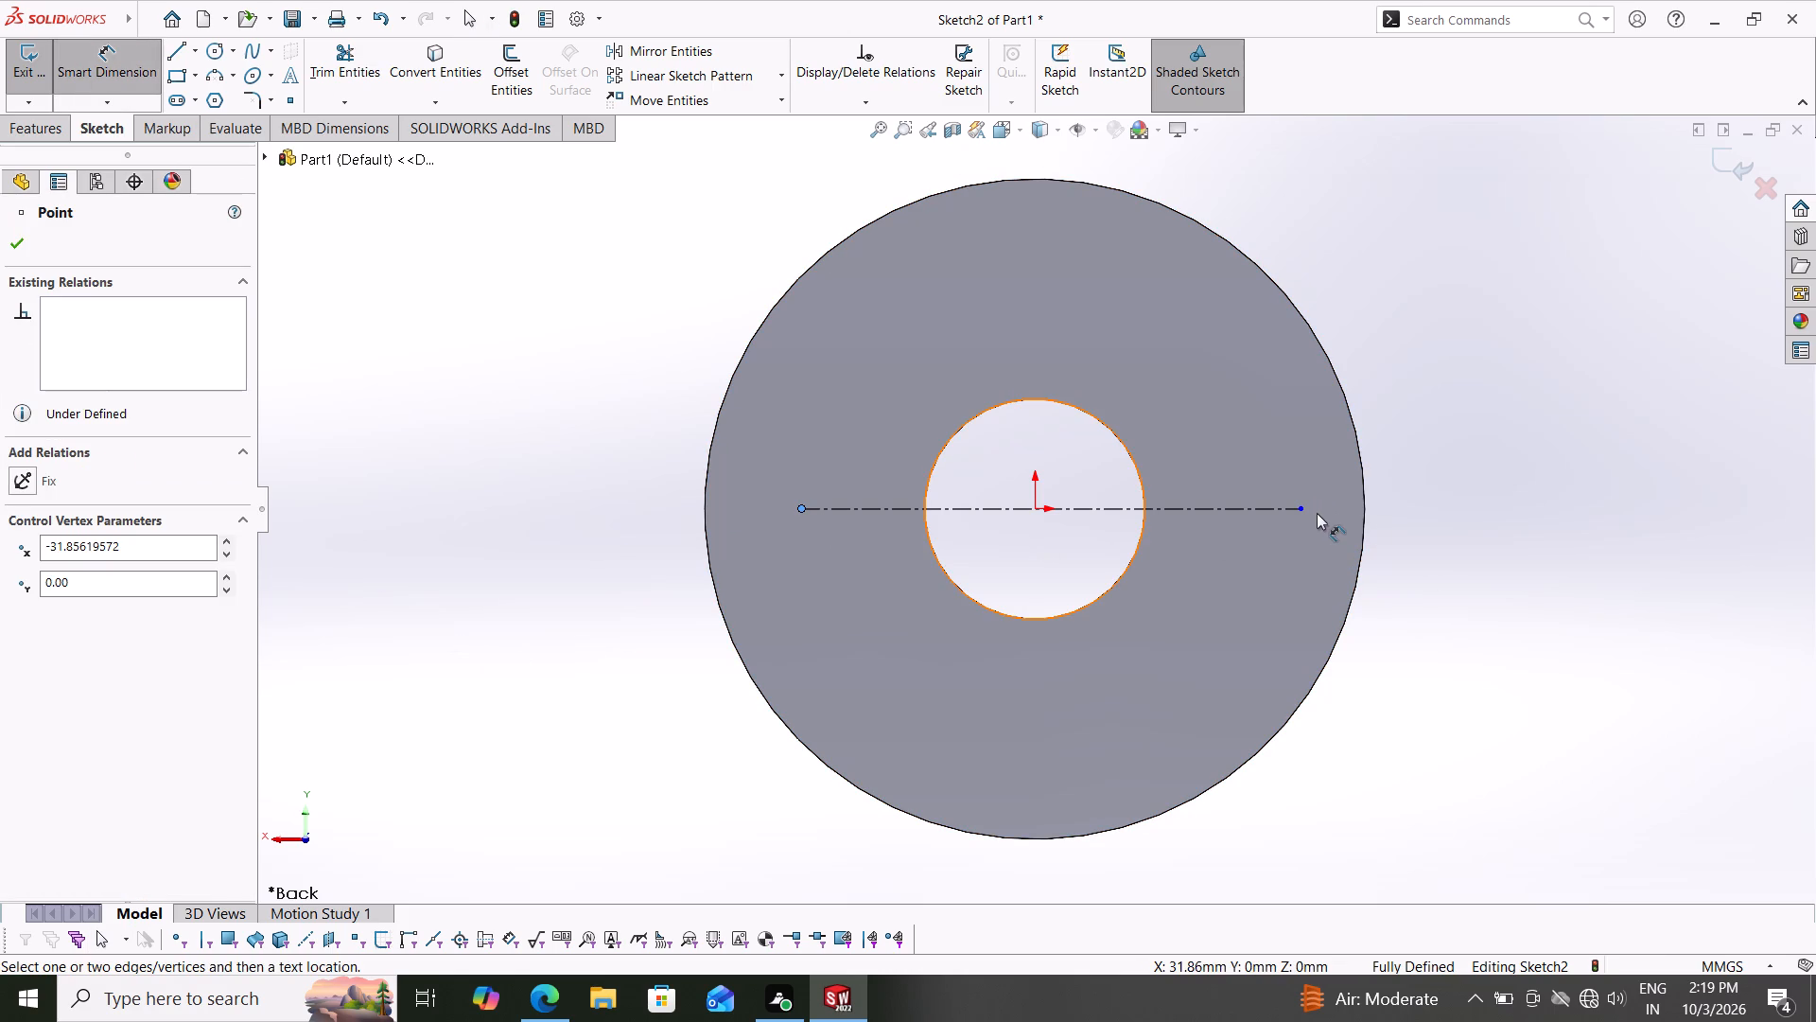
pyautogui.click(1303, 506)
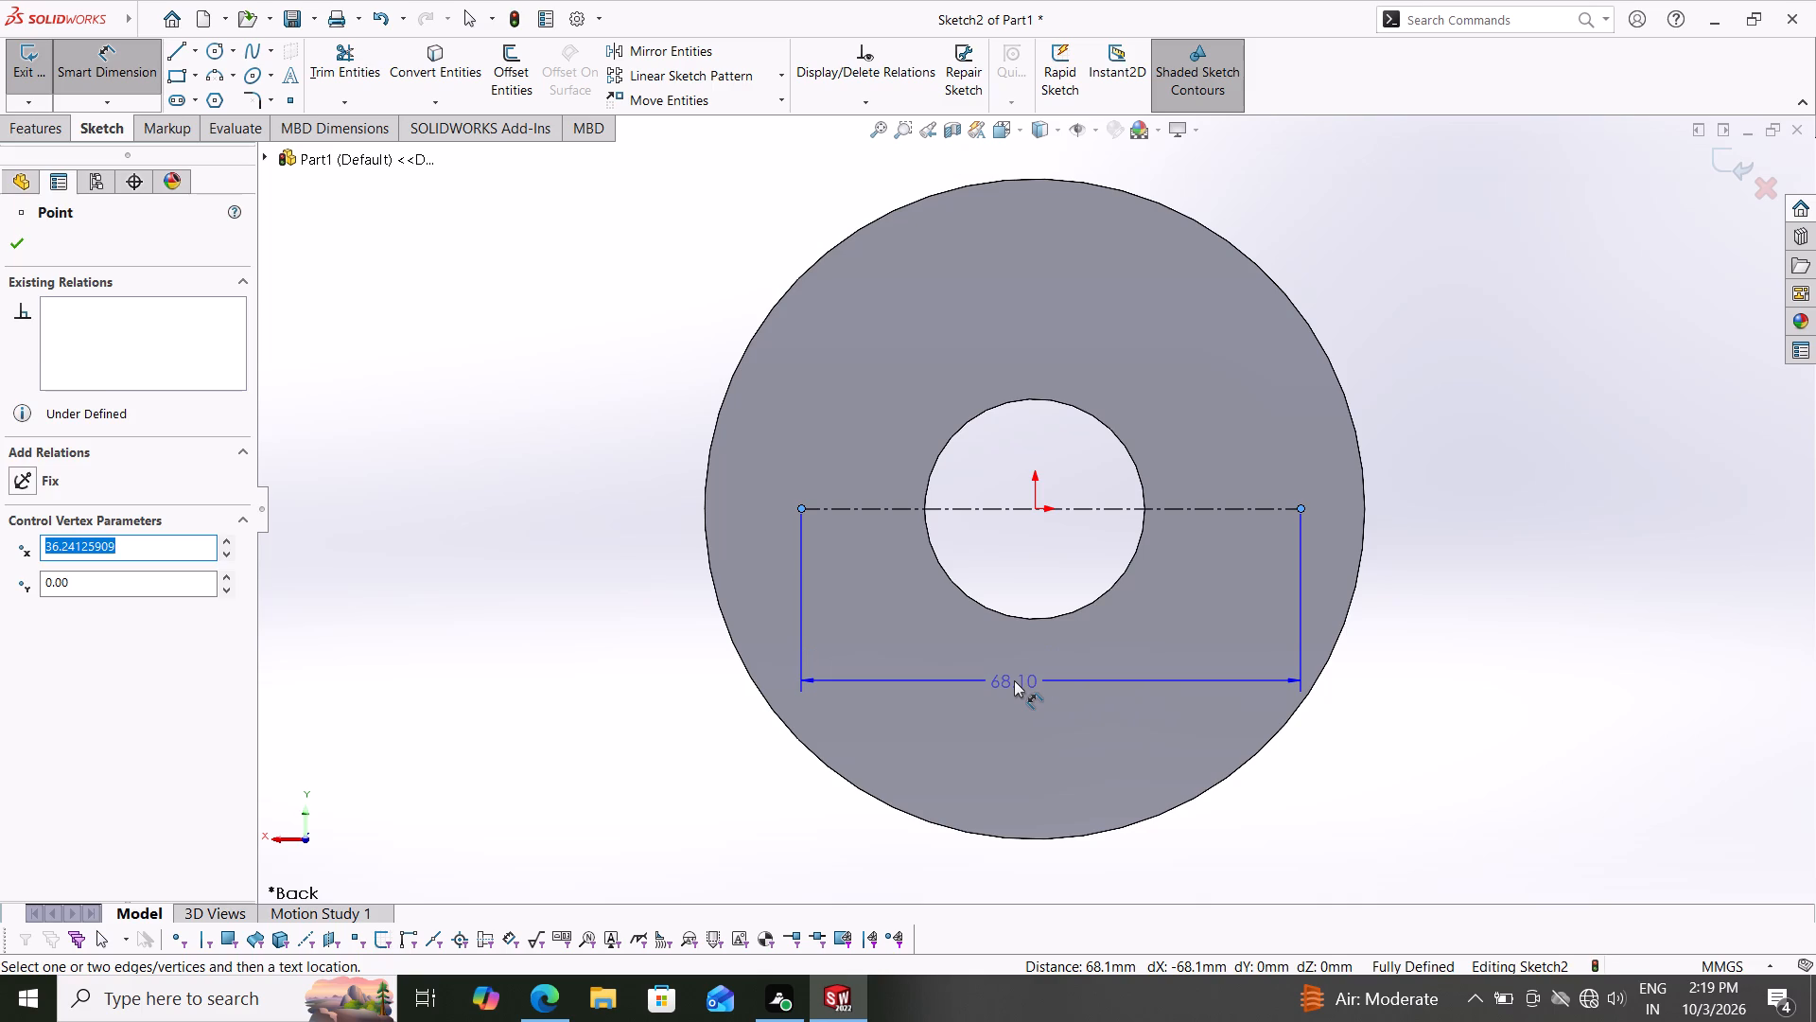
pyautogui.click(1014, 680)
pyautogui.write('65')
pyautogui.press('Return')
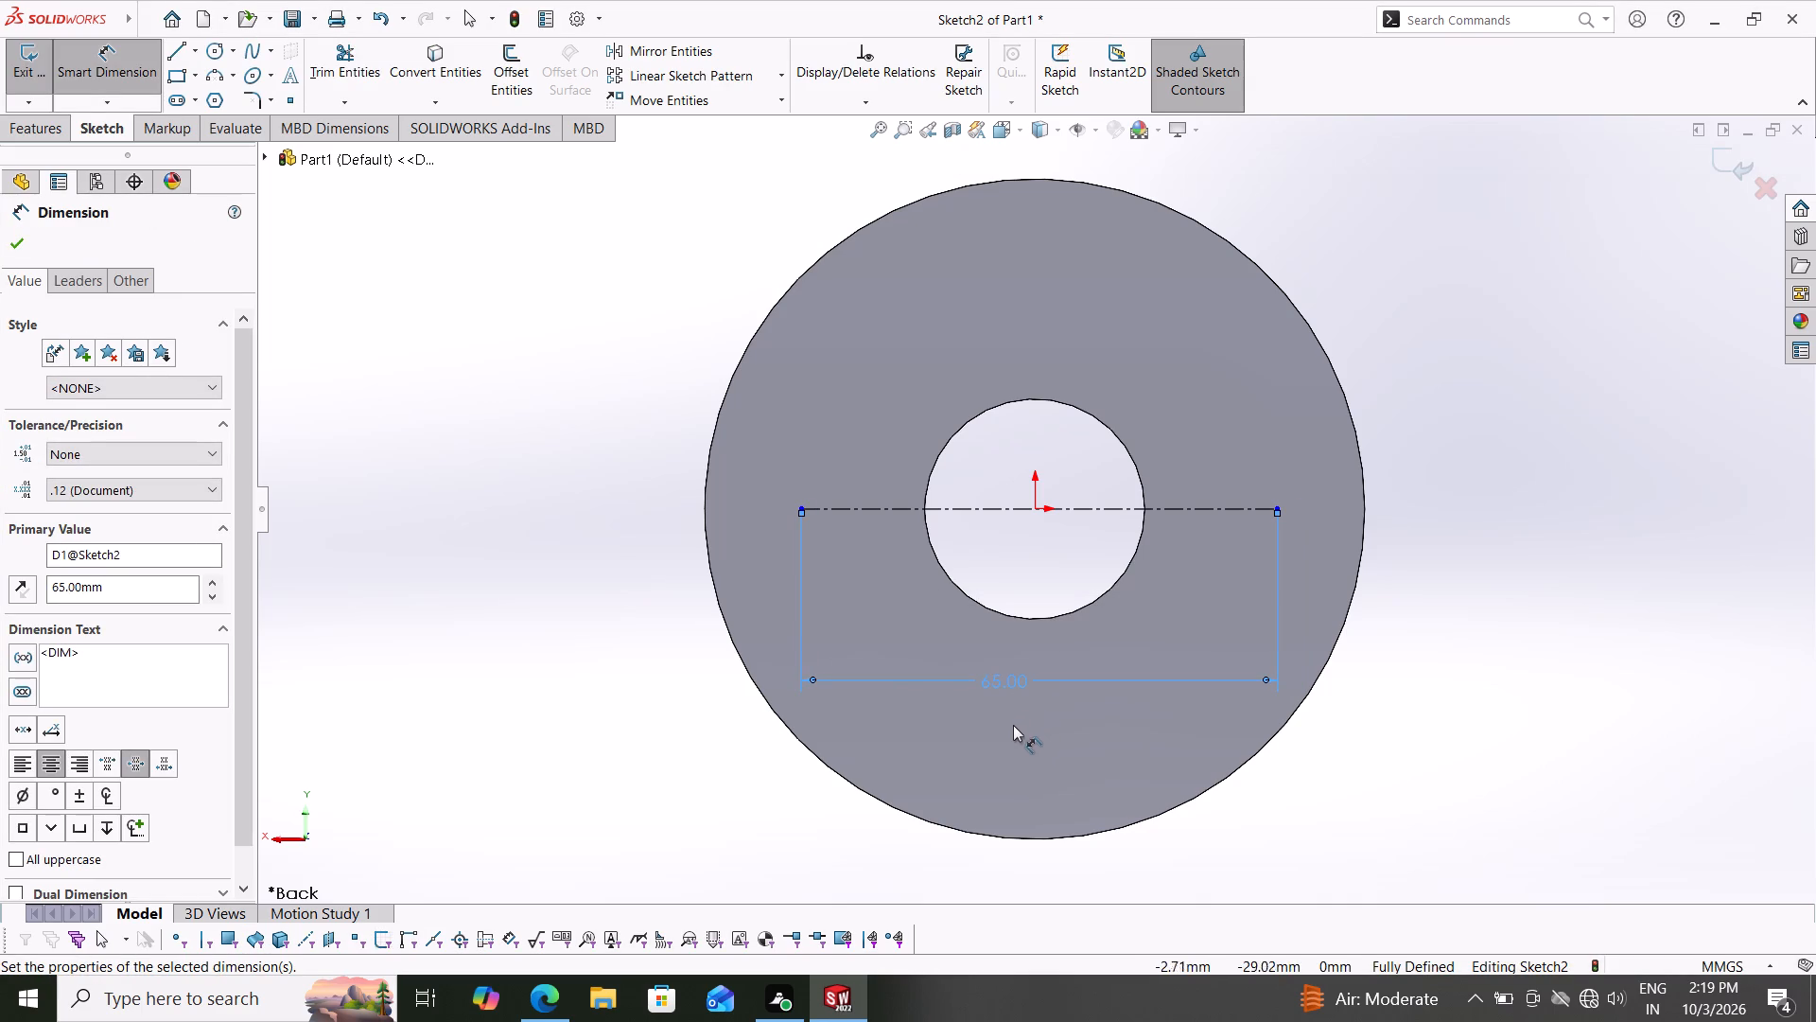
# Dimension the distance from the centerline's left endpoint to the origin as 65/2, giving 32.5 mm.
pyautogui.click(799, 506)
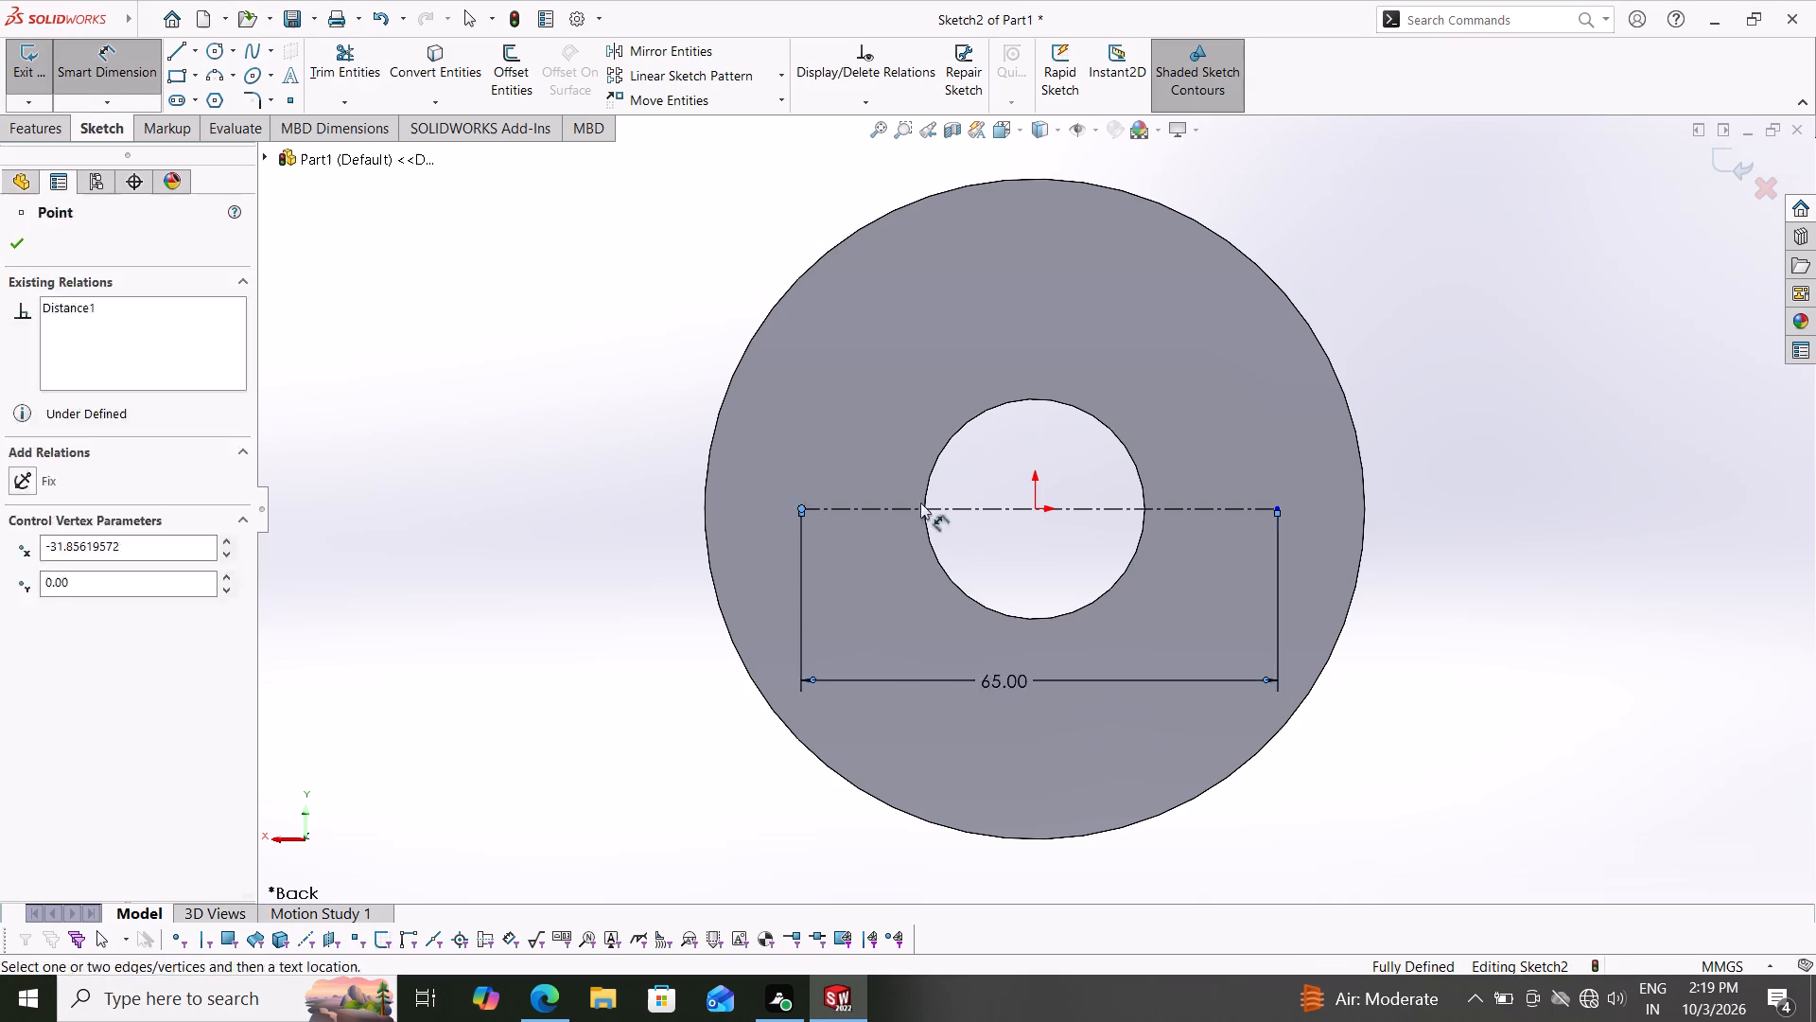
pyautogui.click(1039, 508)
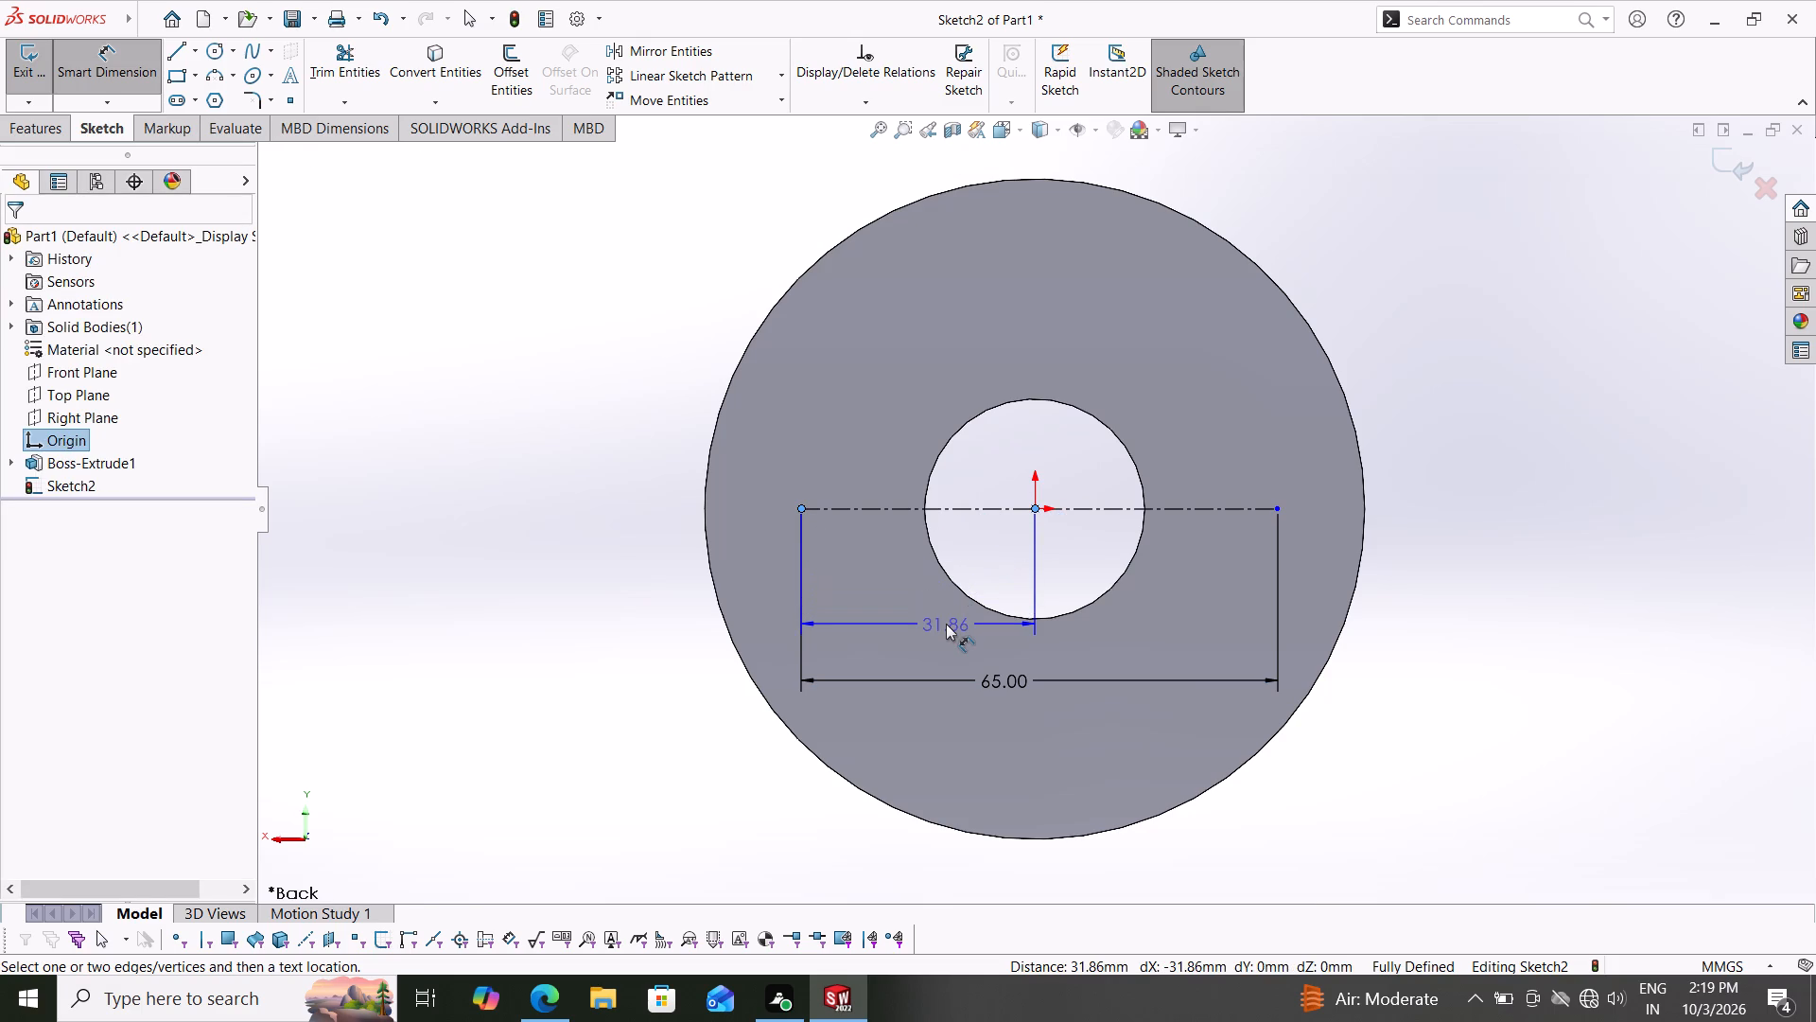
pyautogui.click(946, 624)
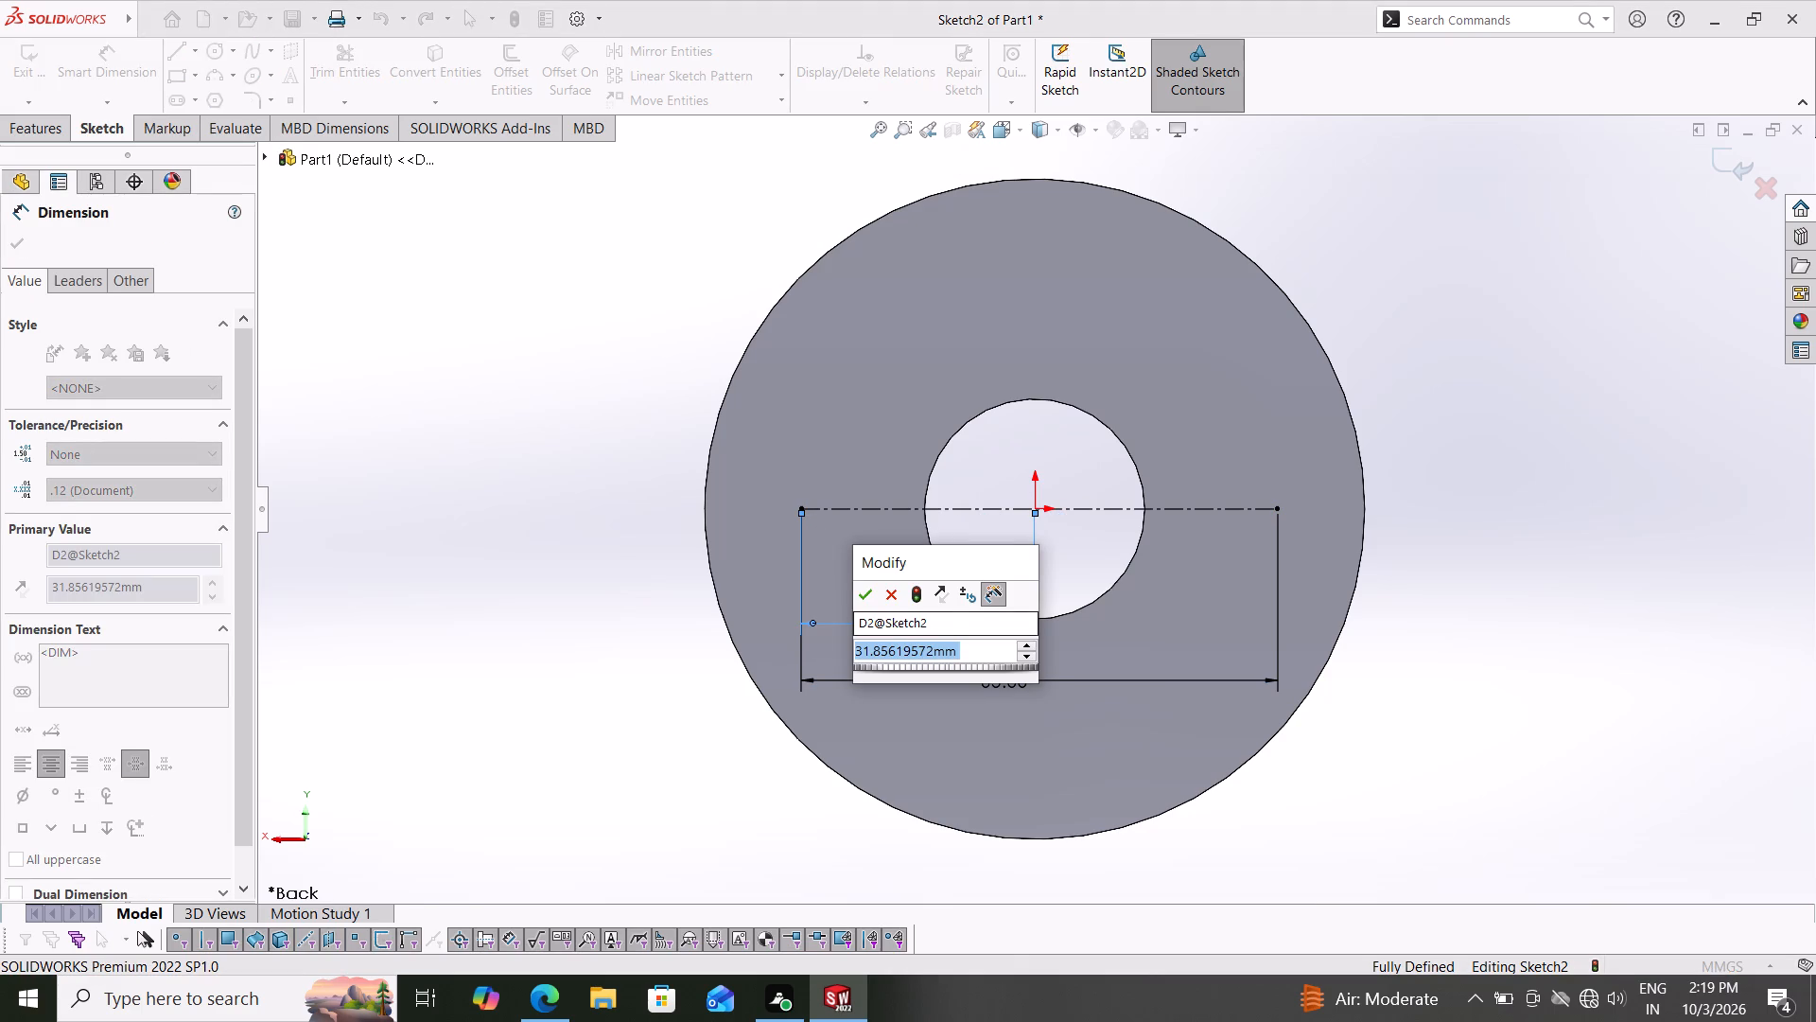
pyautogui.write('65/2')
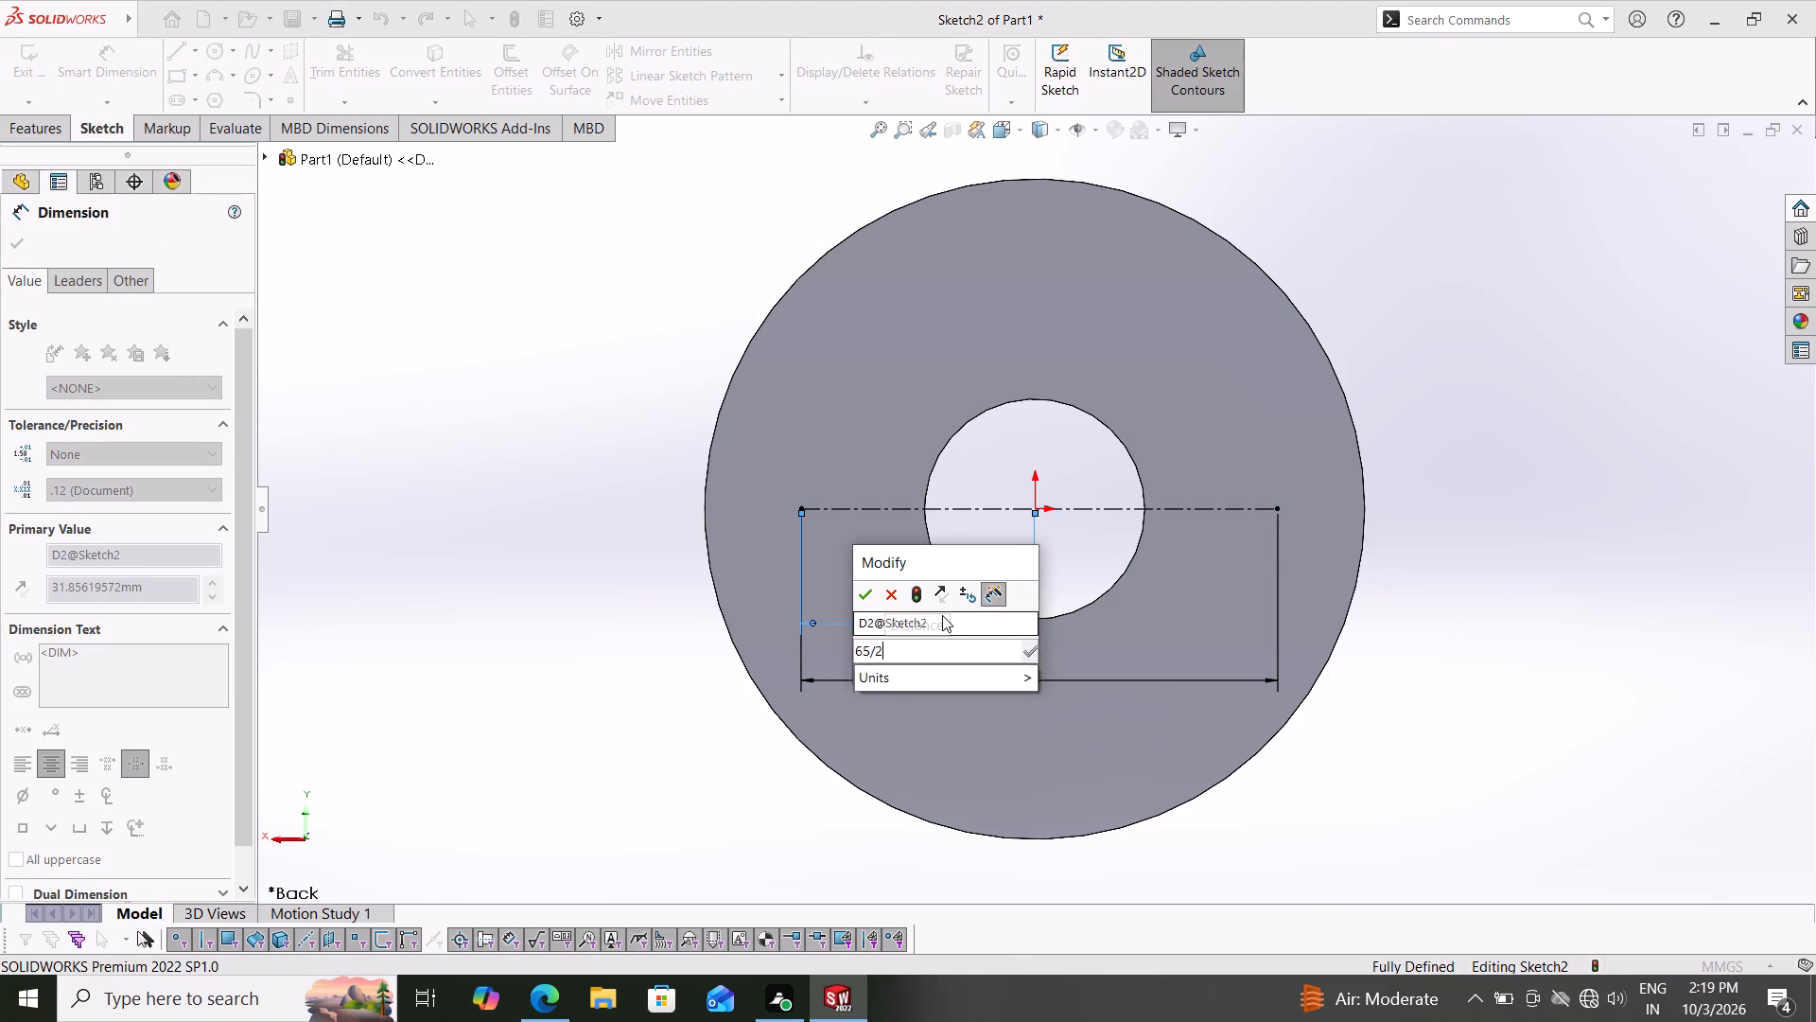
pyautogui.press('Return')
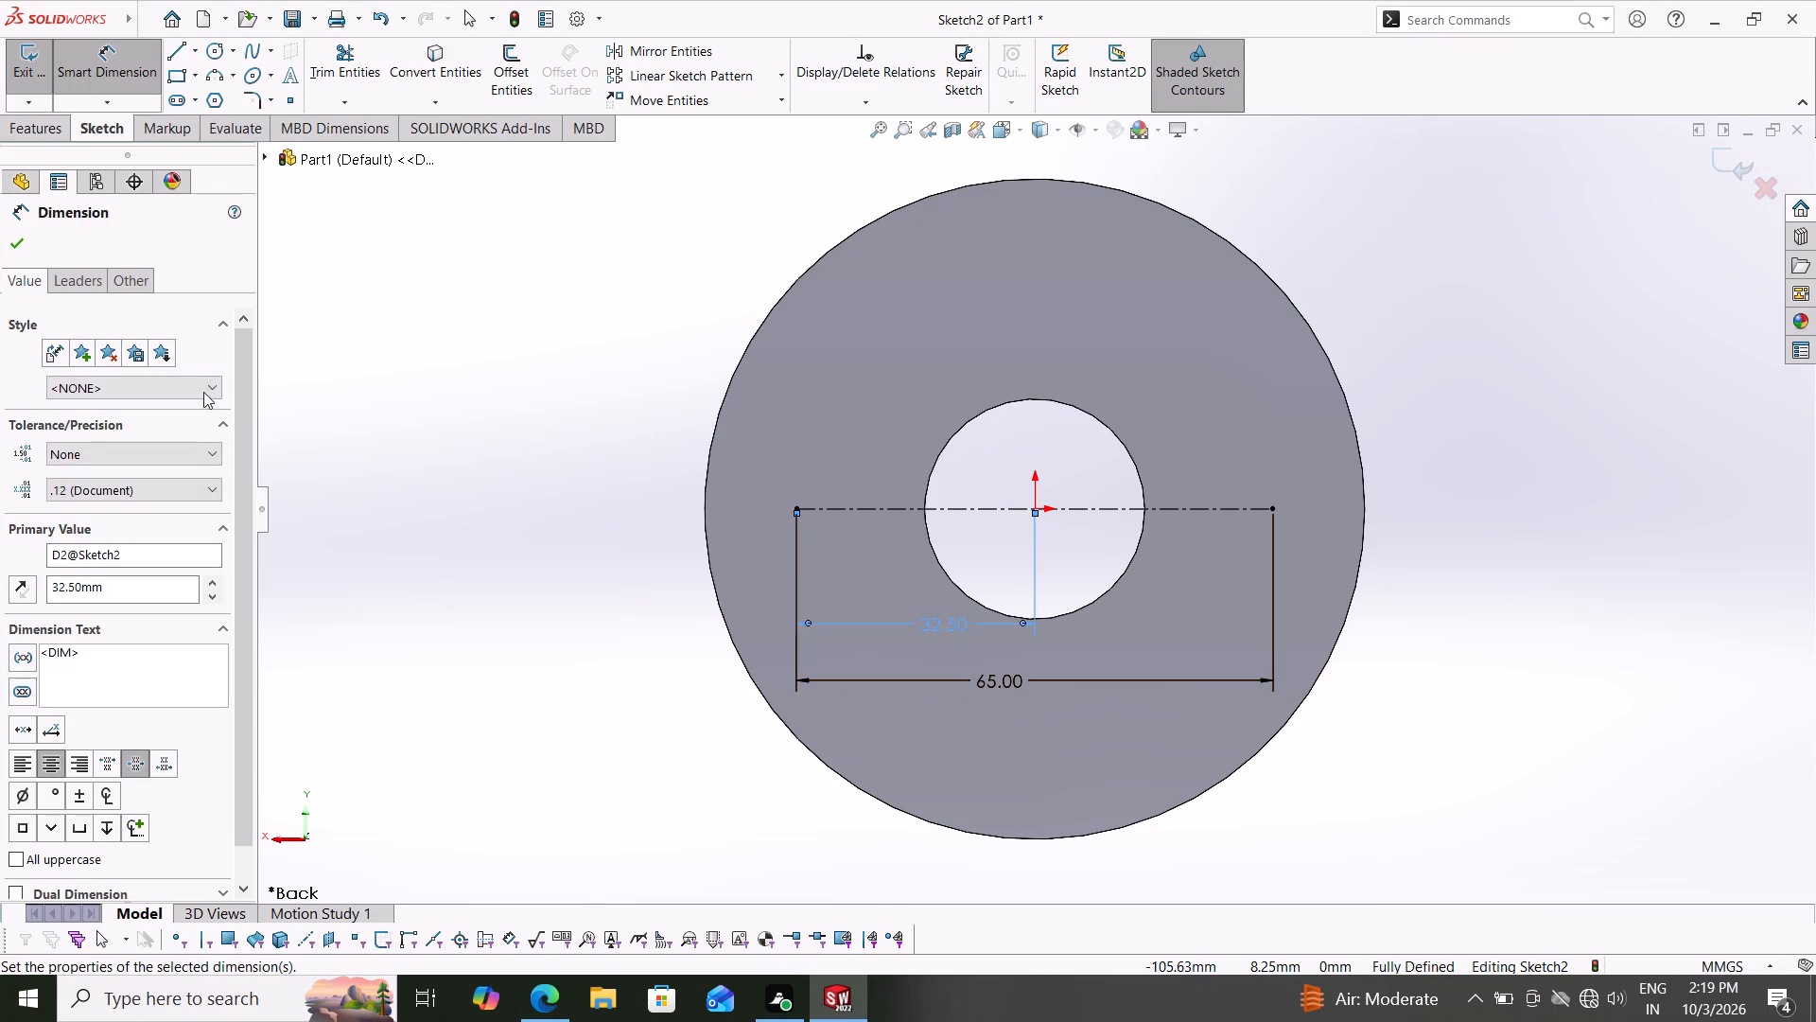
# Draw two circles centred on the horizontal centerline's endpoints, radius about 5.5 mm at the left end and 5.7 mm at the right.
pyautogui.click(16, 248)
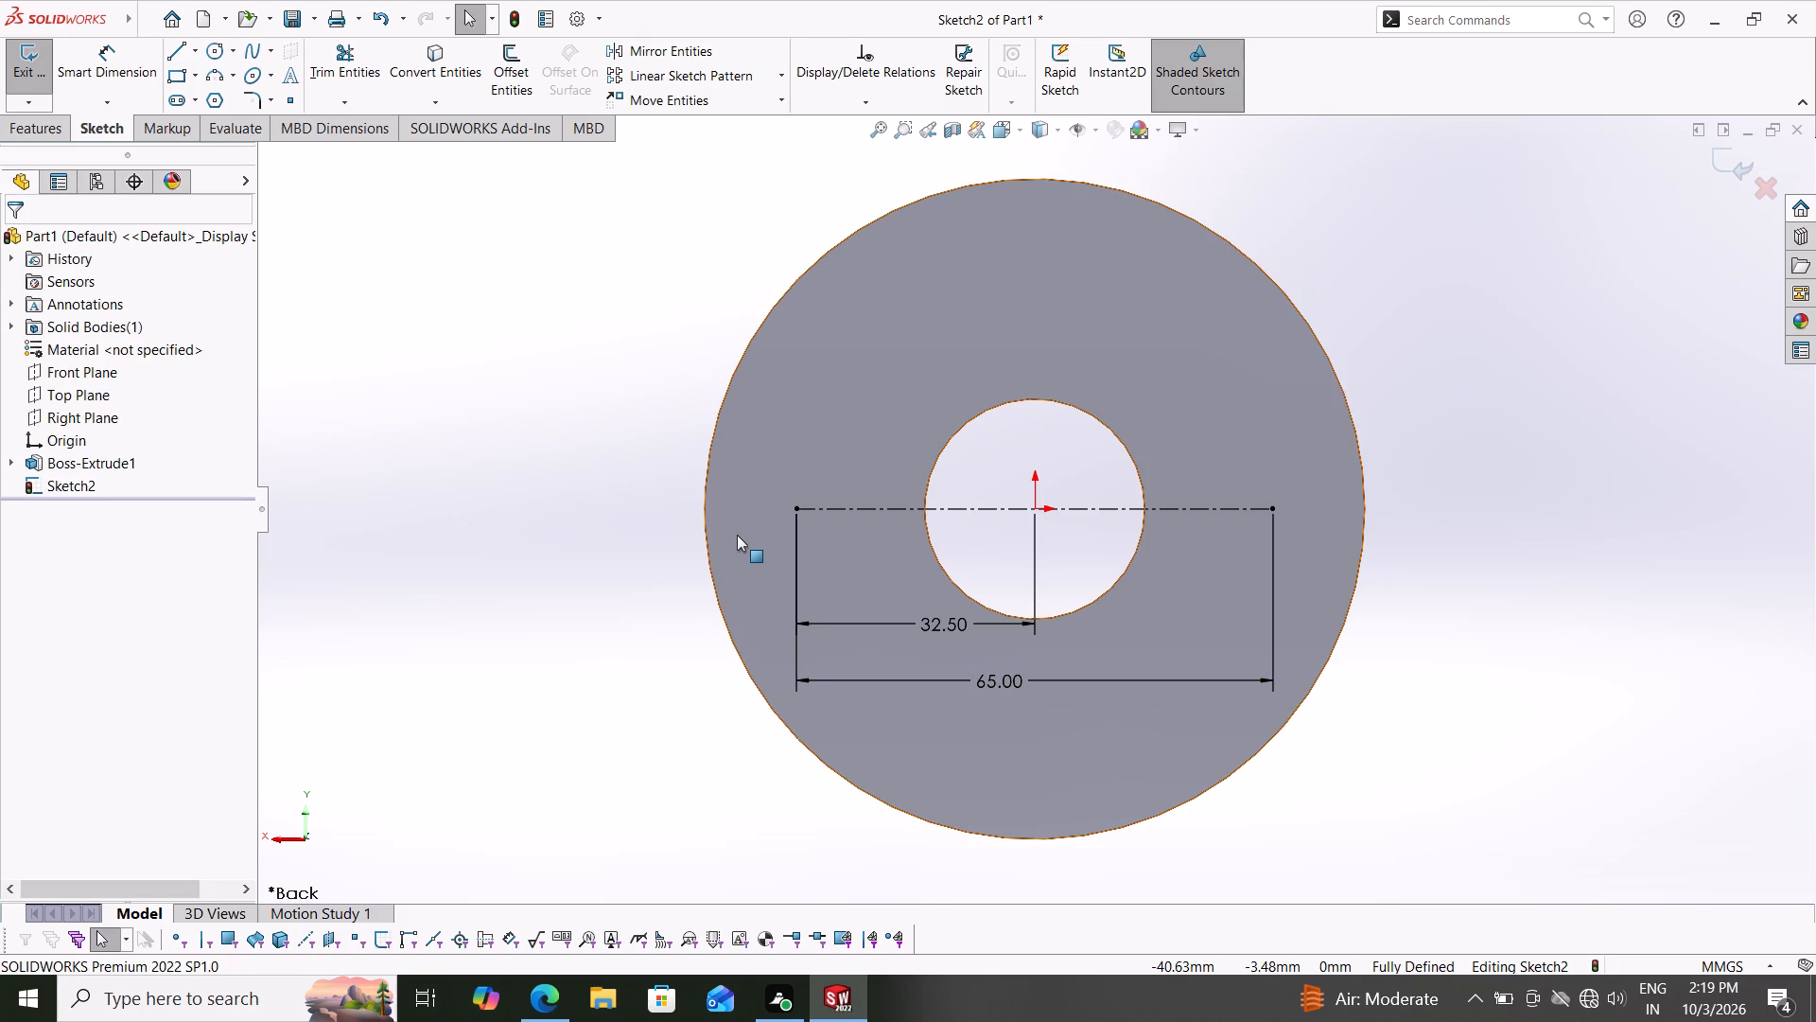
pyautogui.press('Escape')
pyautogui.press('Escape')
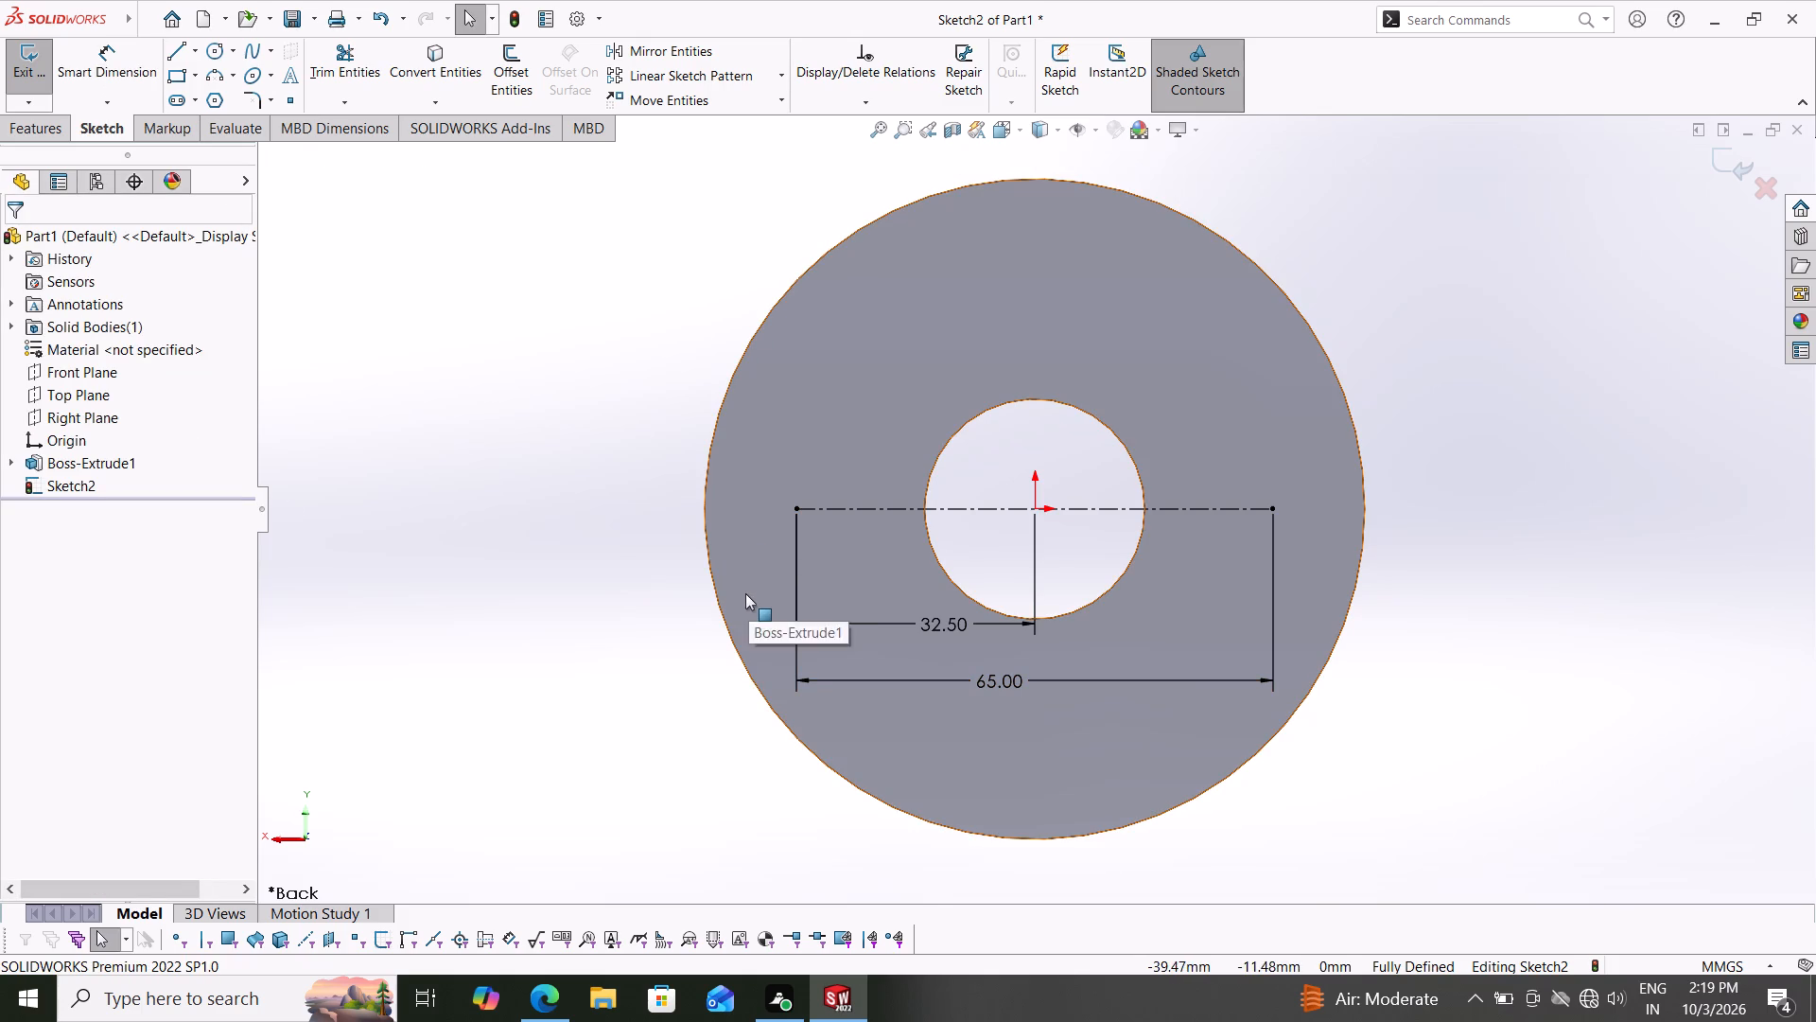
pyautogui.click(215, 49)
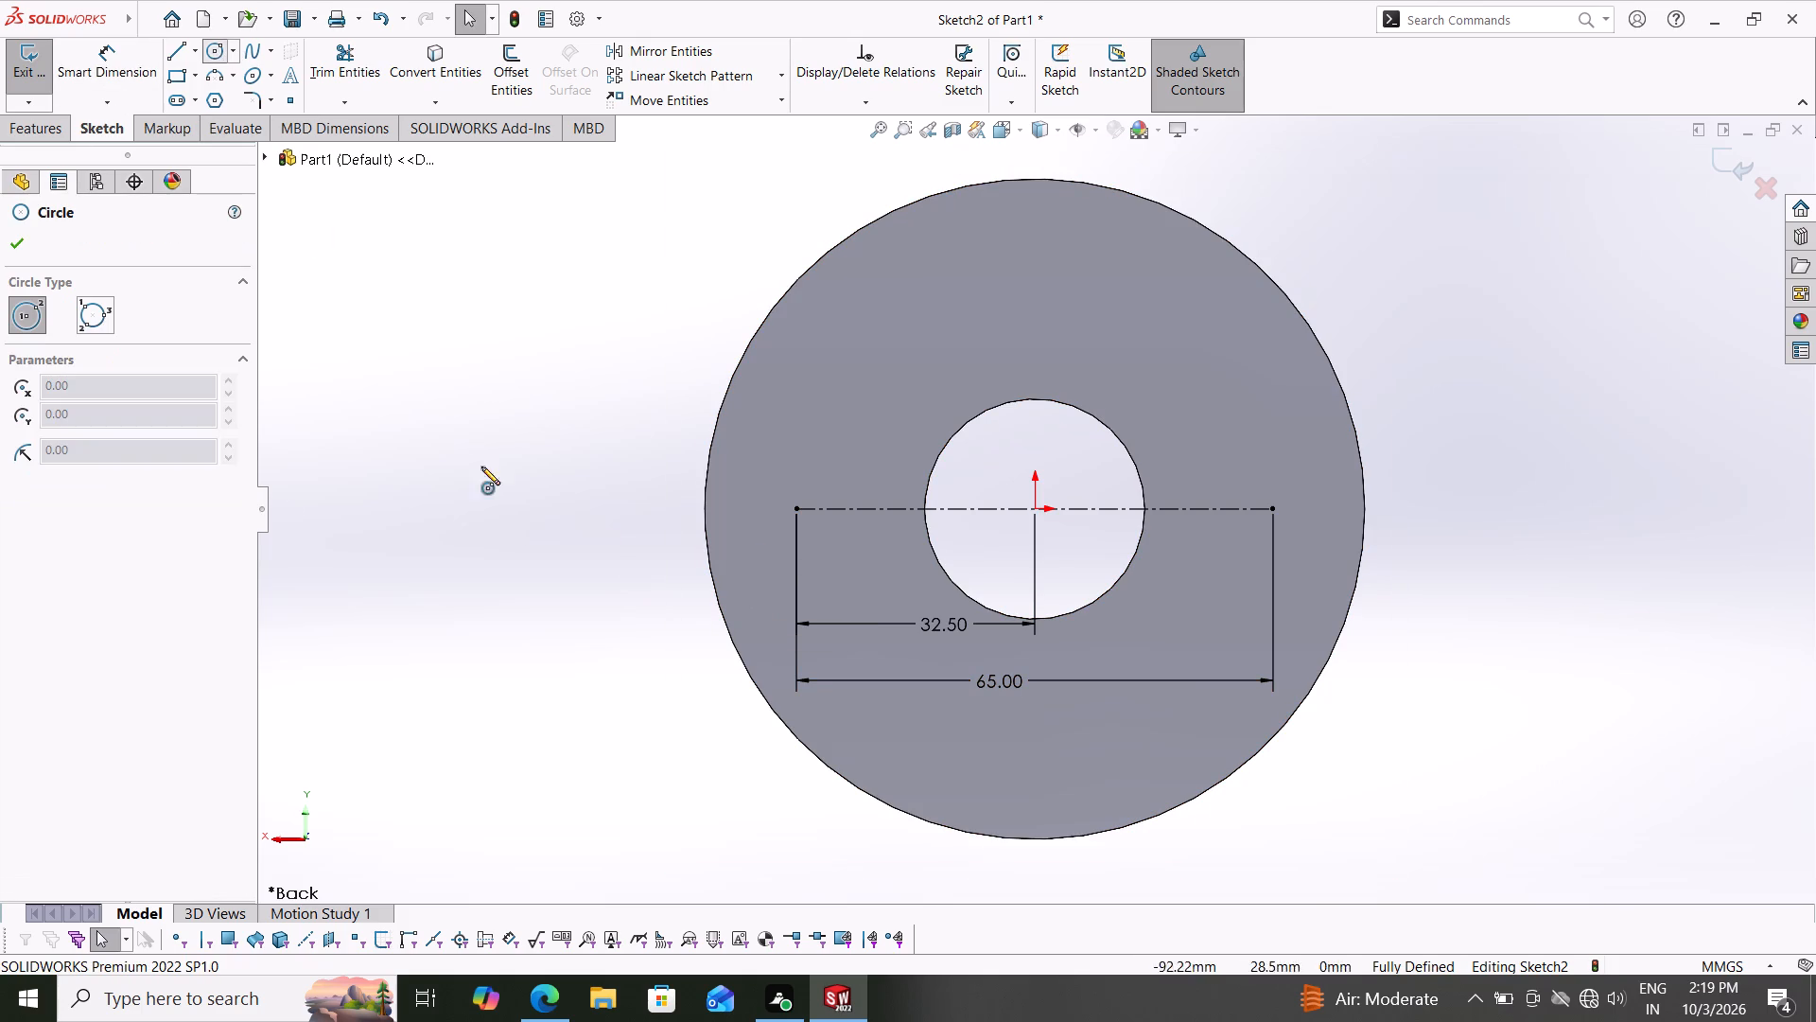
pyautogui.click(793, 507)
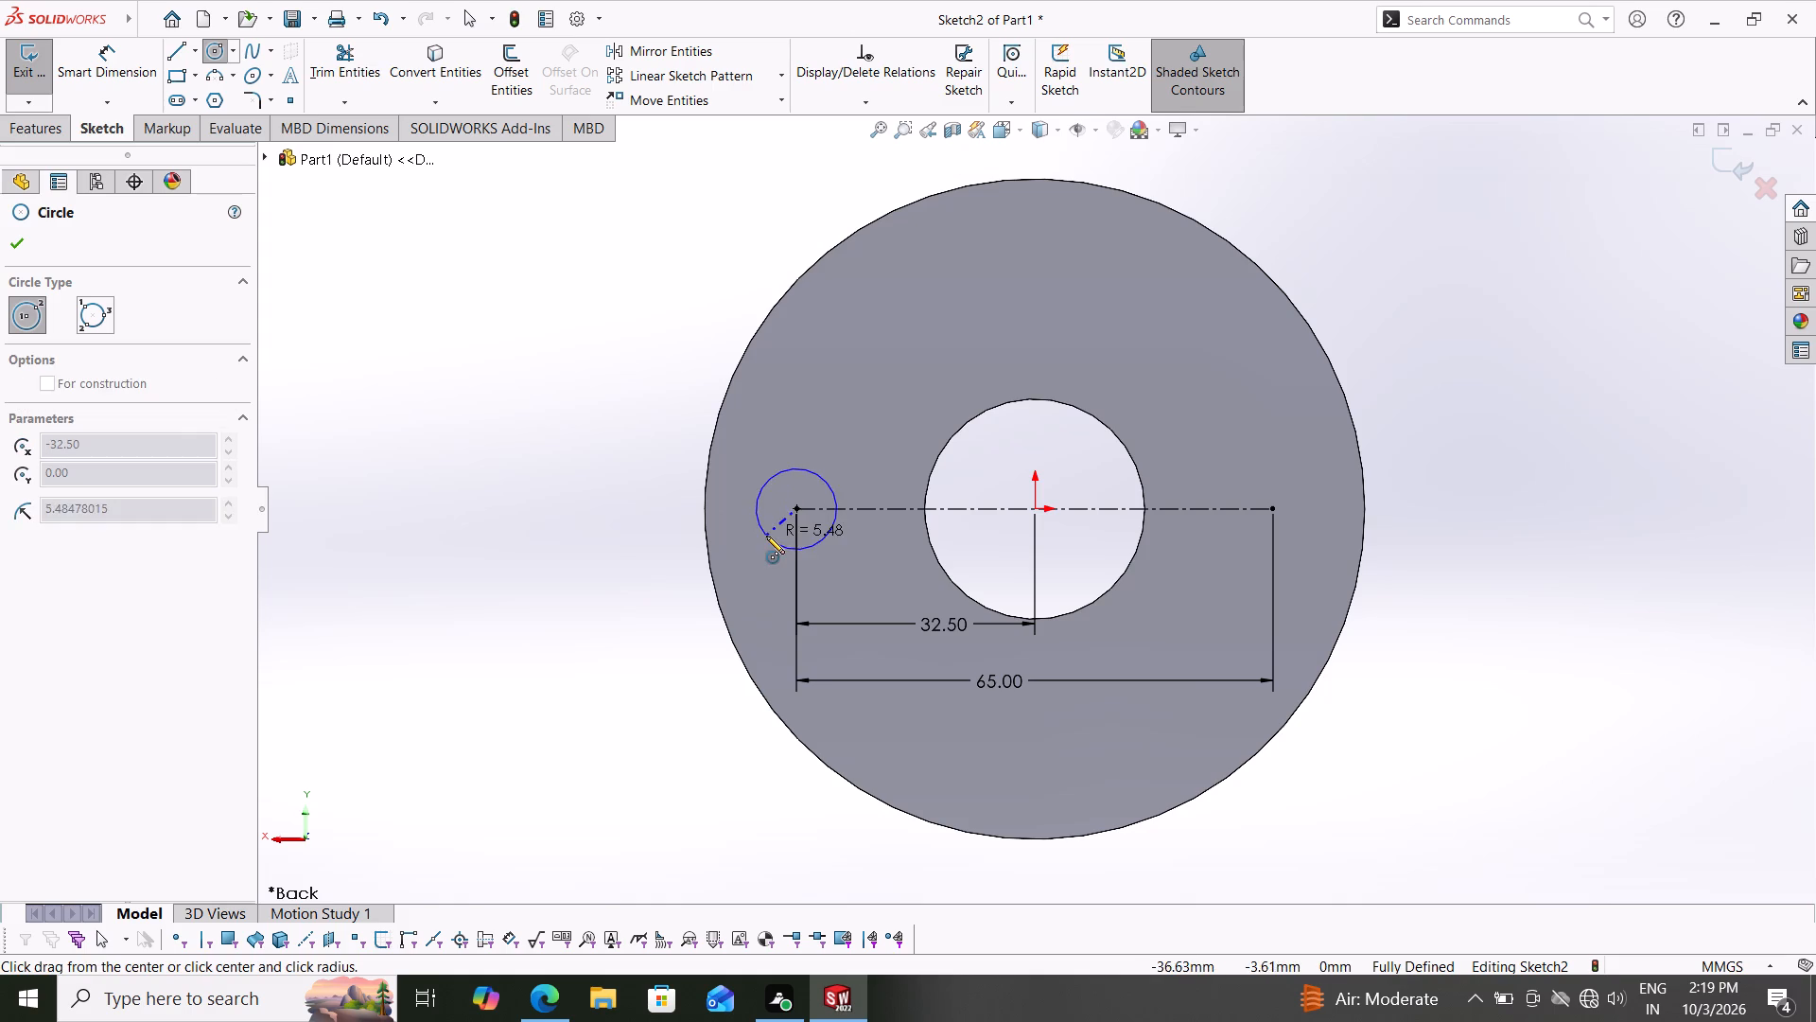
pyautogui.click(766, 536)
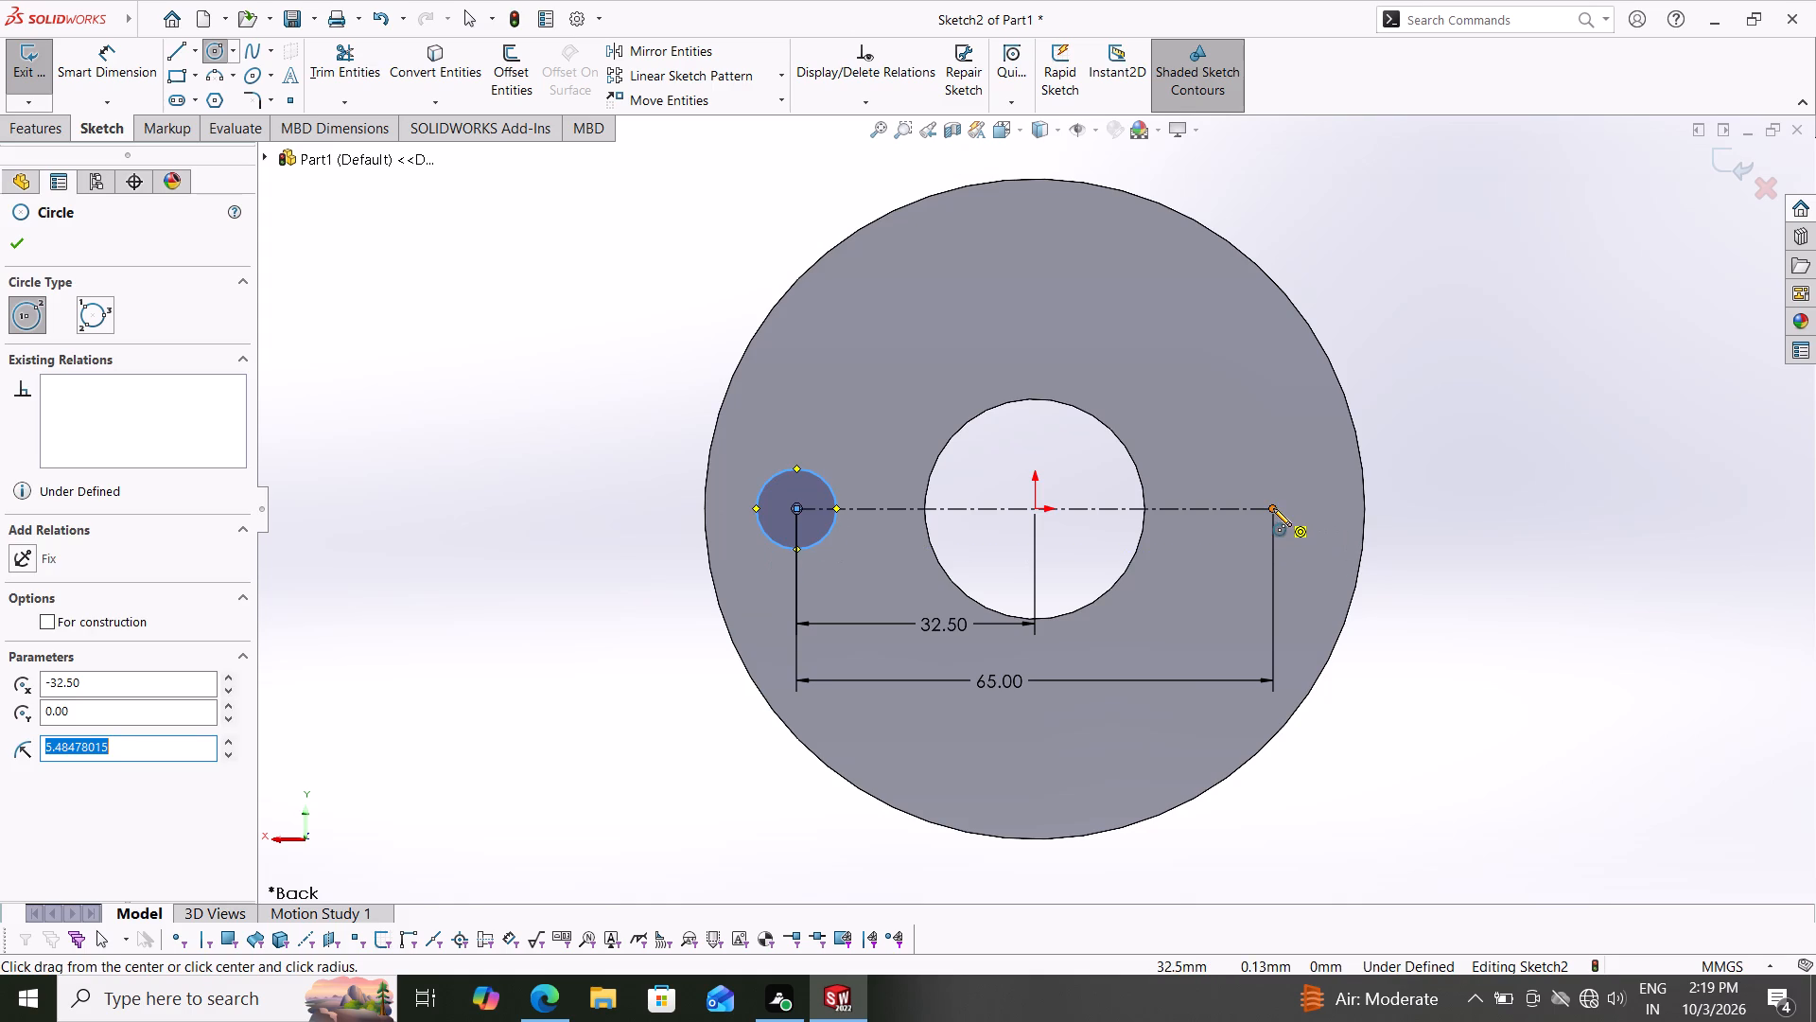
pyautogui.click(1273, 508)
pyautogui.click(1250, 544)
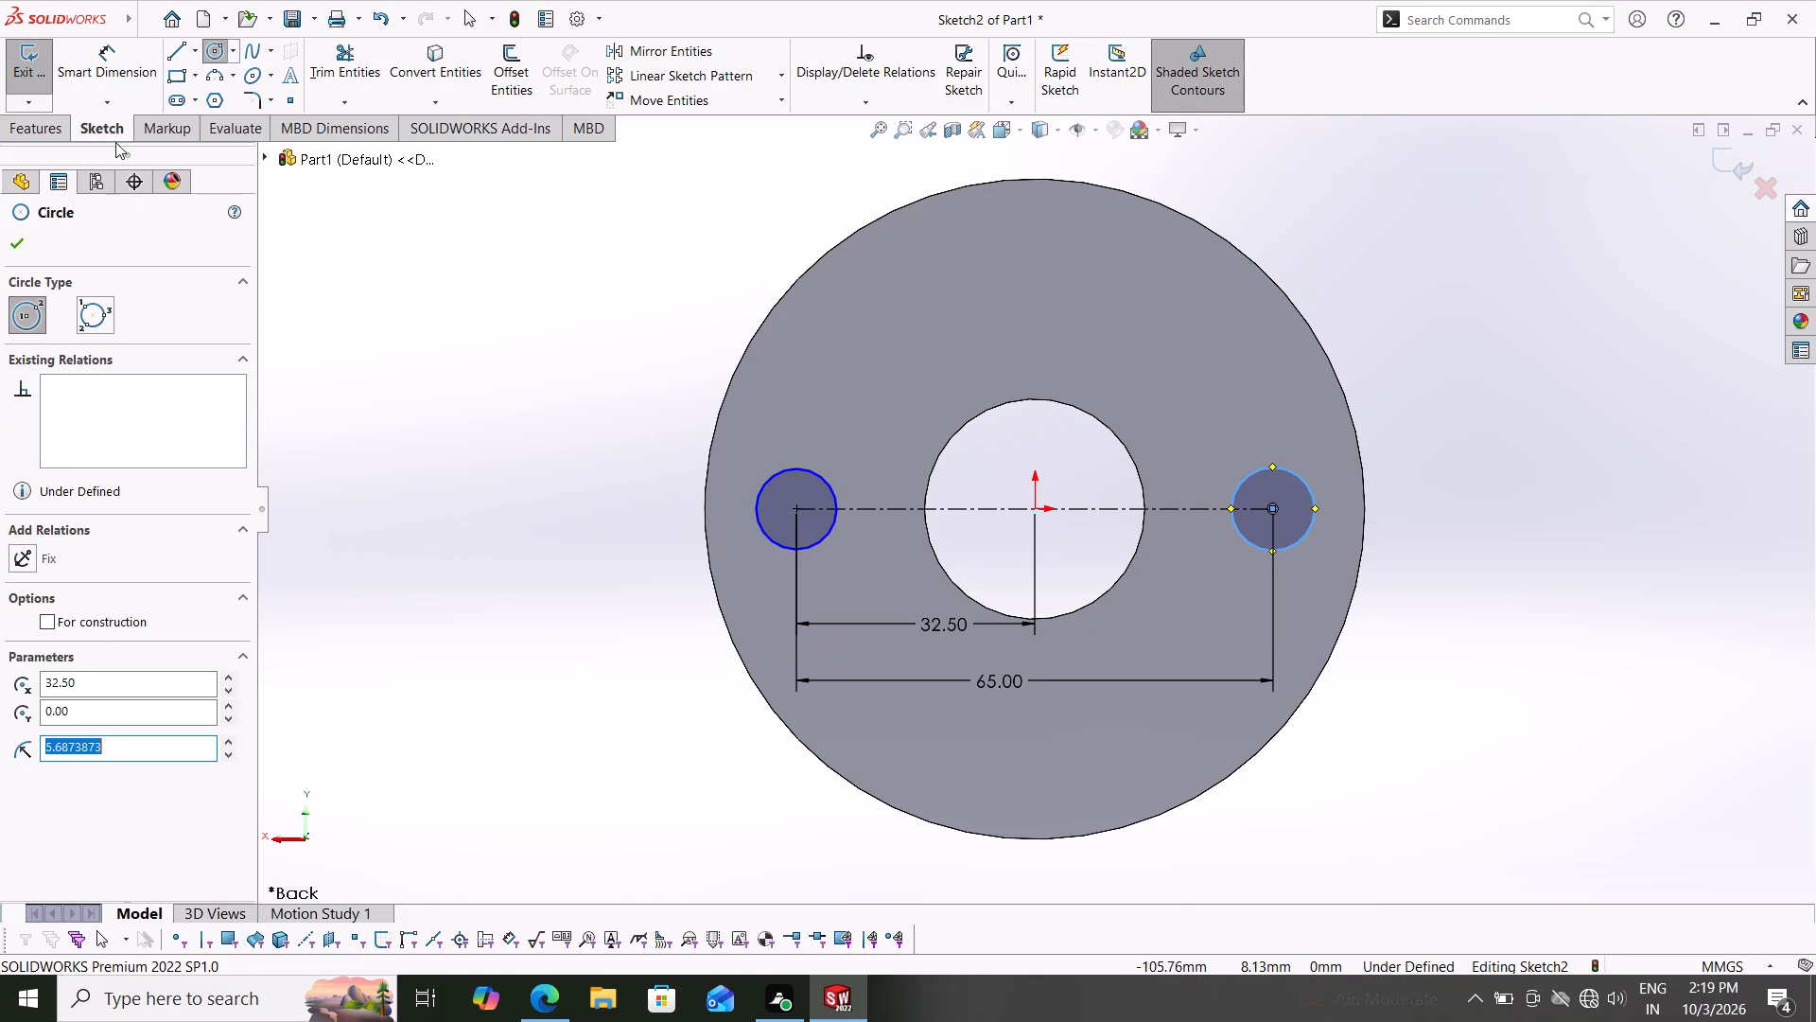
# Dimension the diameters of both small circles at the centerline's ends to 12.5 mm each.
pyautogui.click(101, 56)
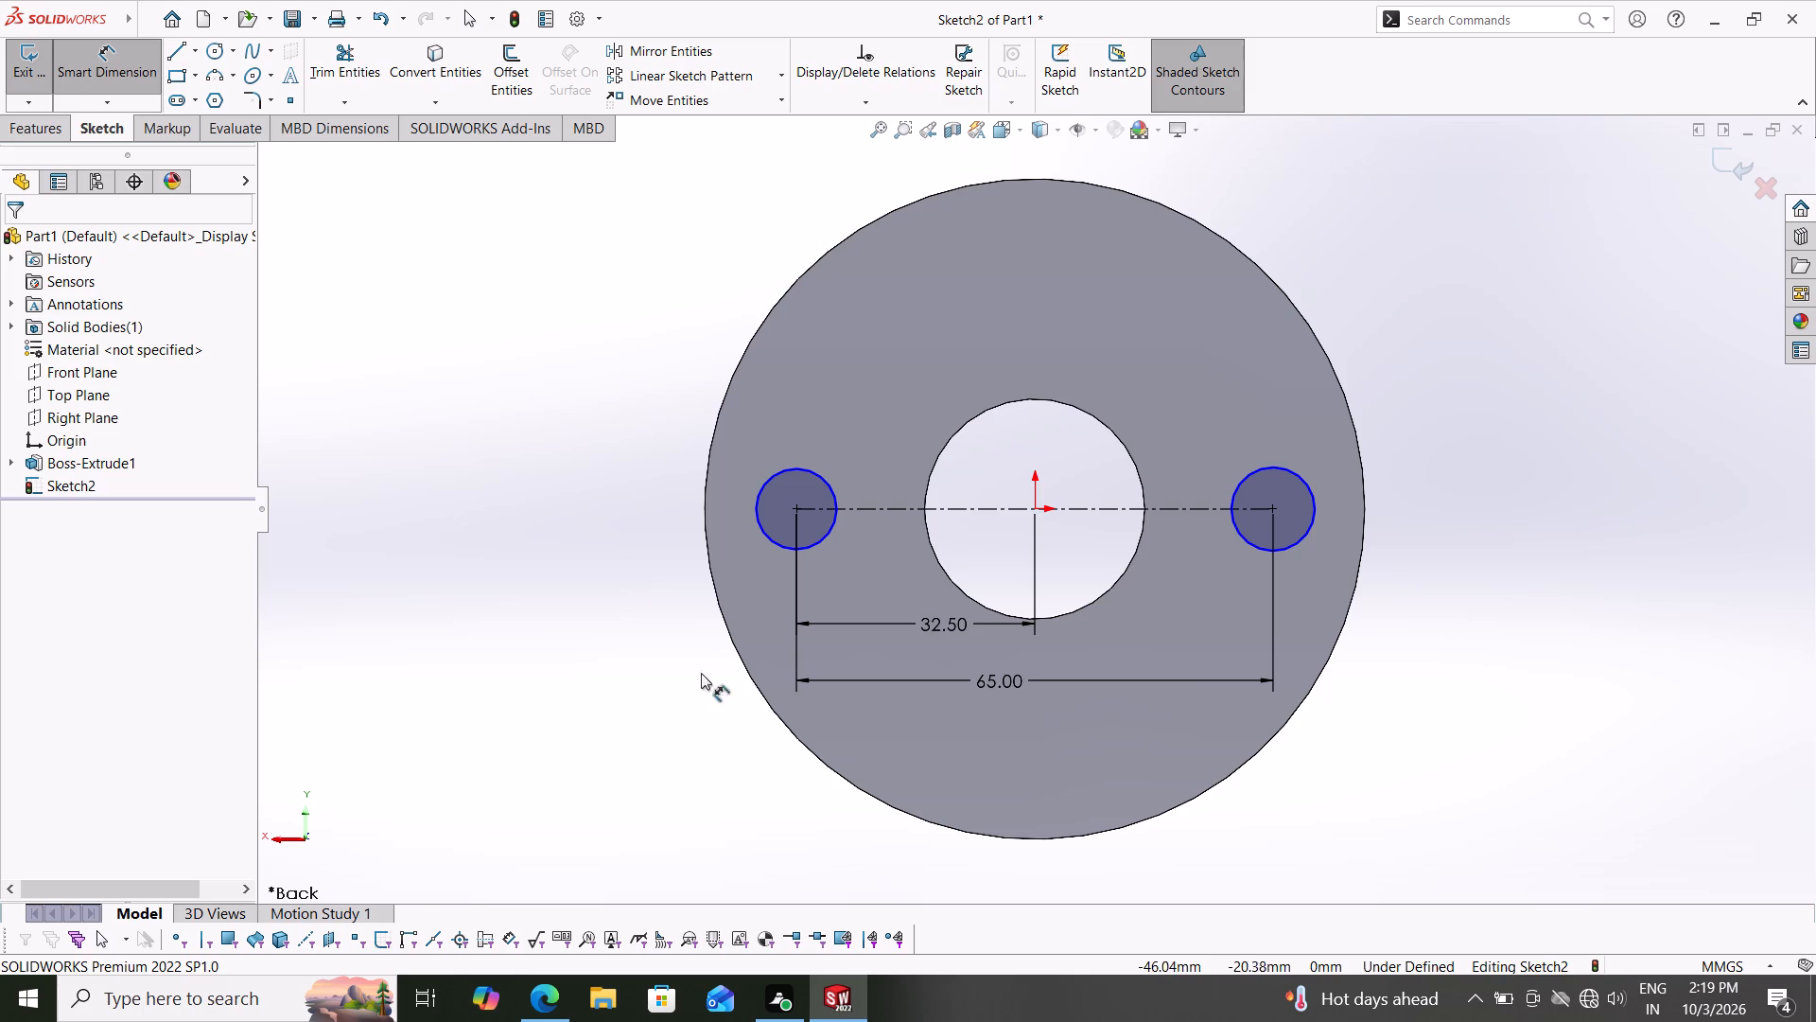
pyautogui.click(758, 530)
pyautogui.click(628, 516)
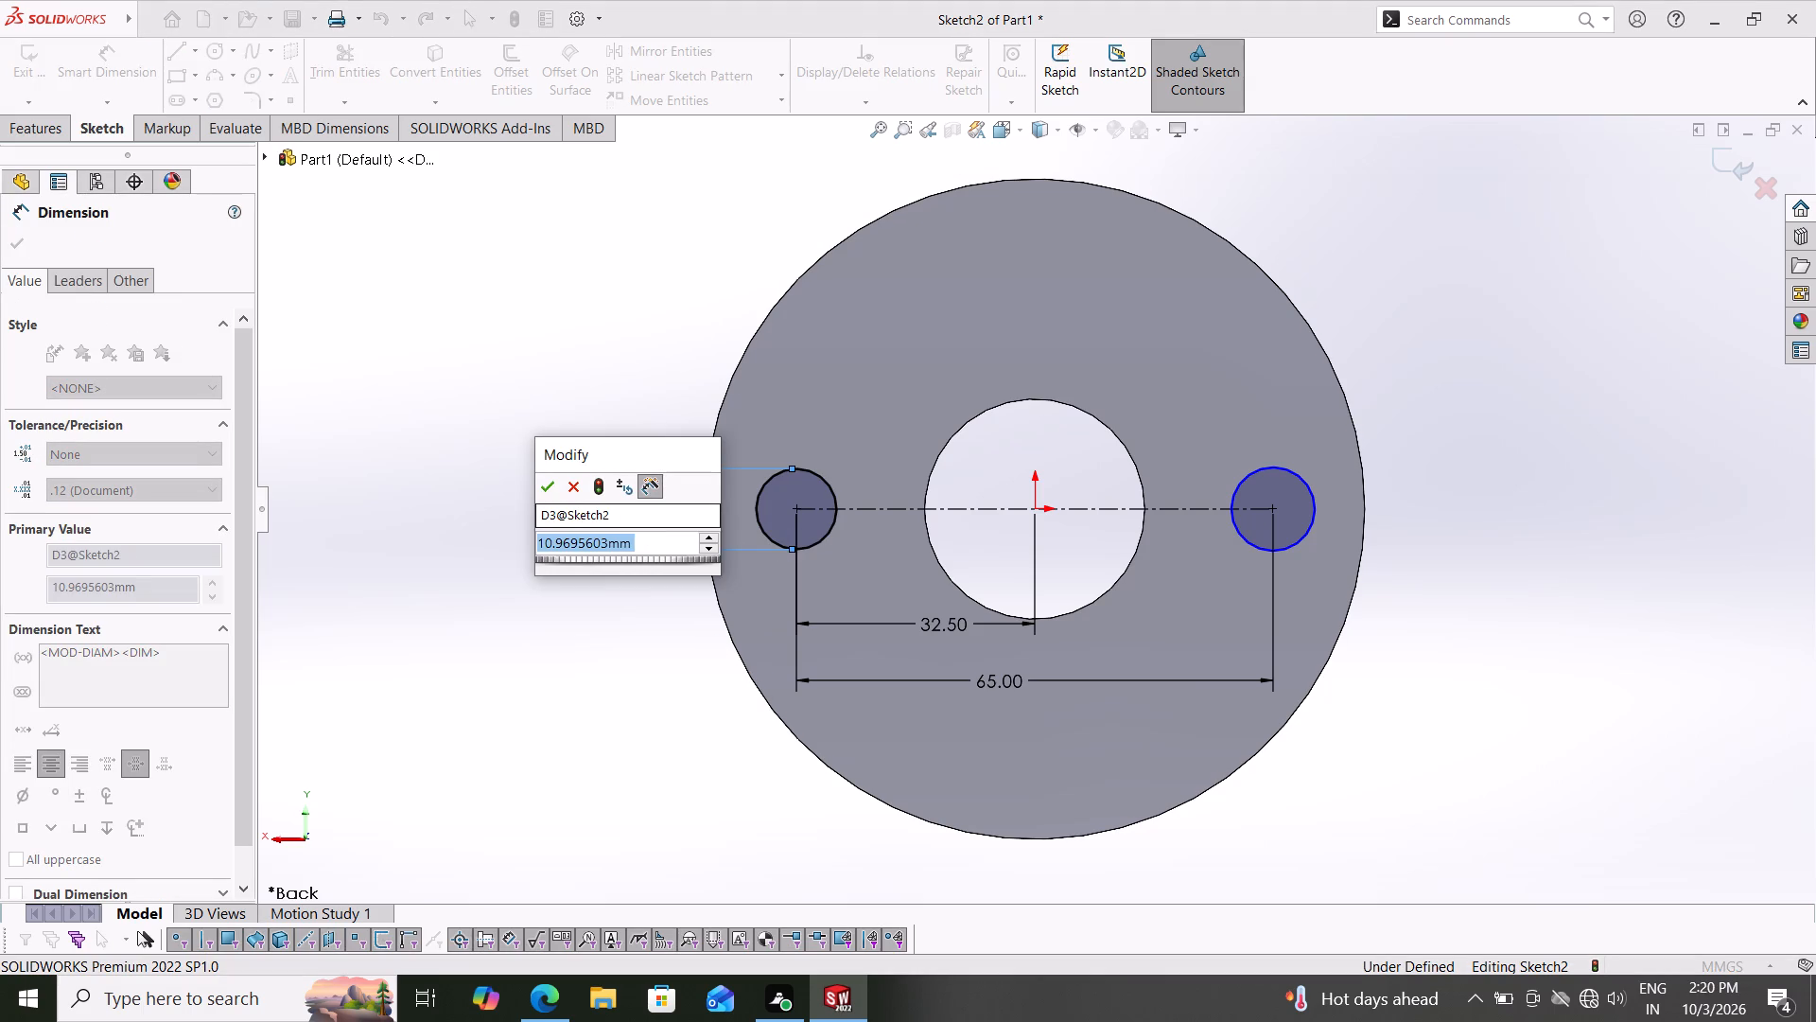
pyautogui.write('12.5')
pyautogui.press('Return')
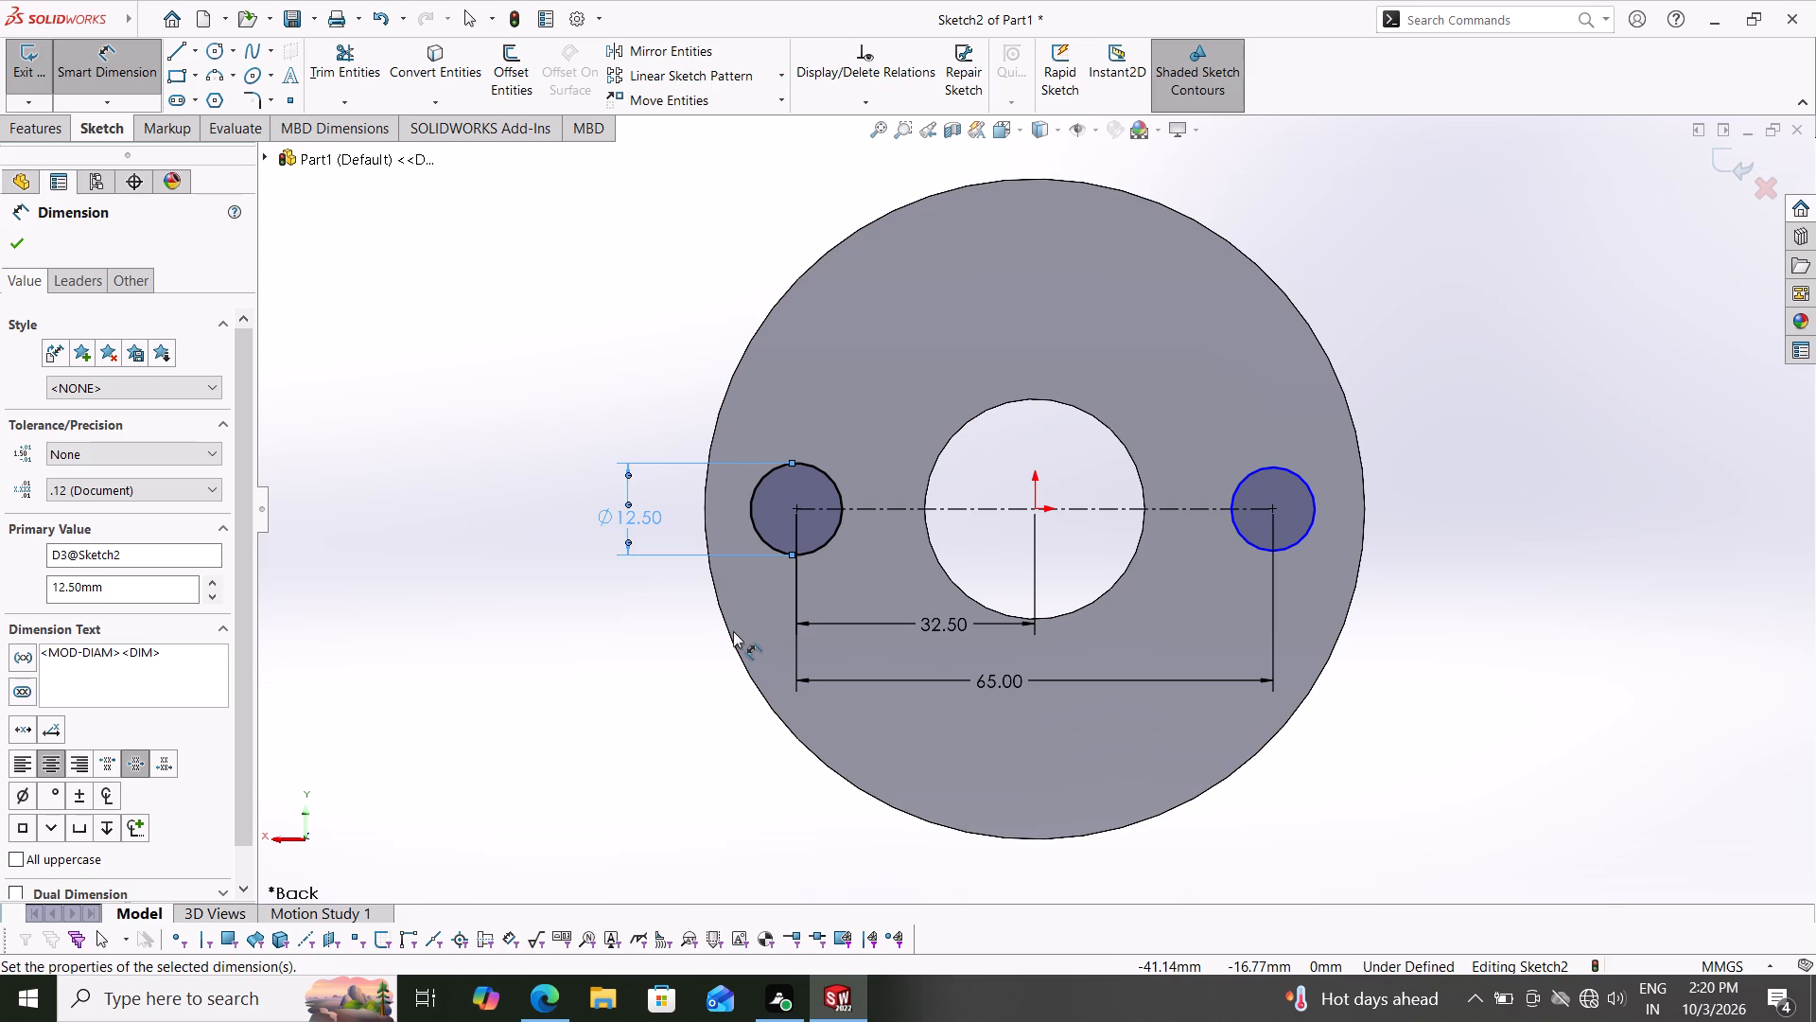
pyautogui.click(1316, 499)
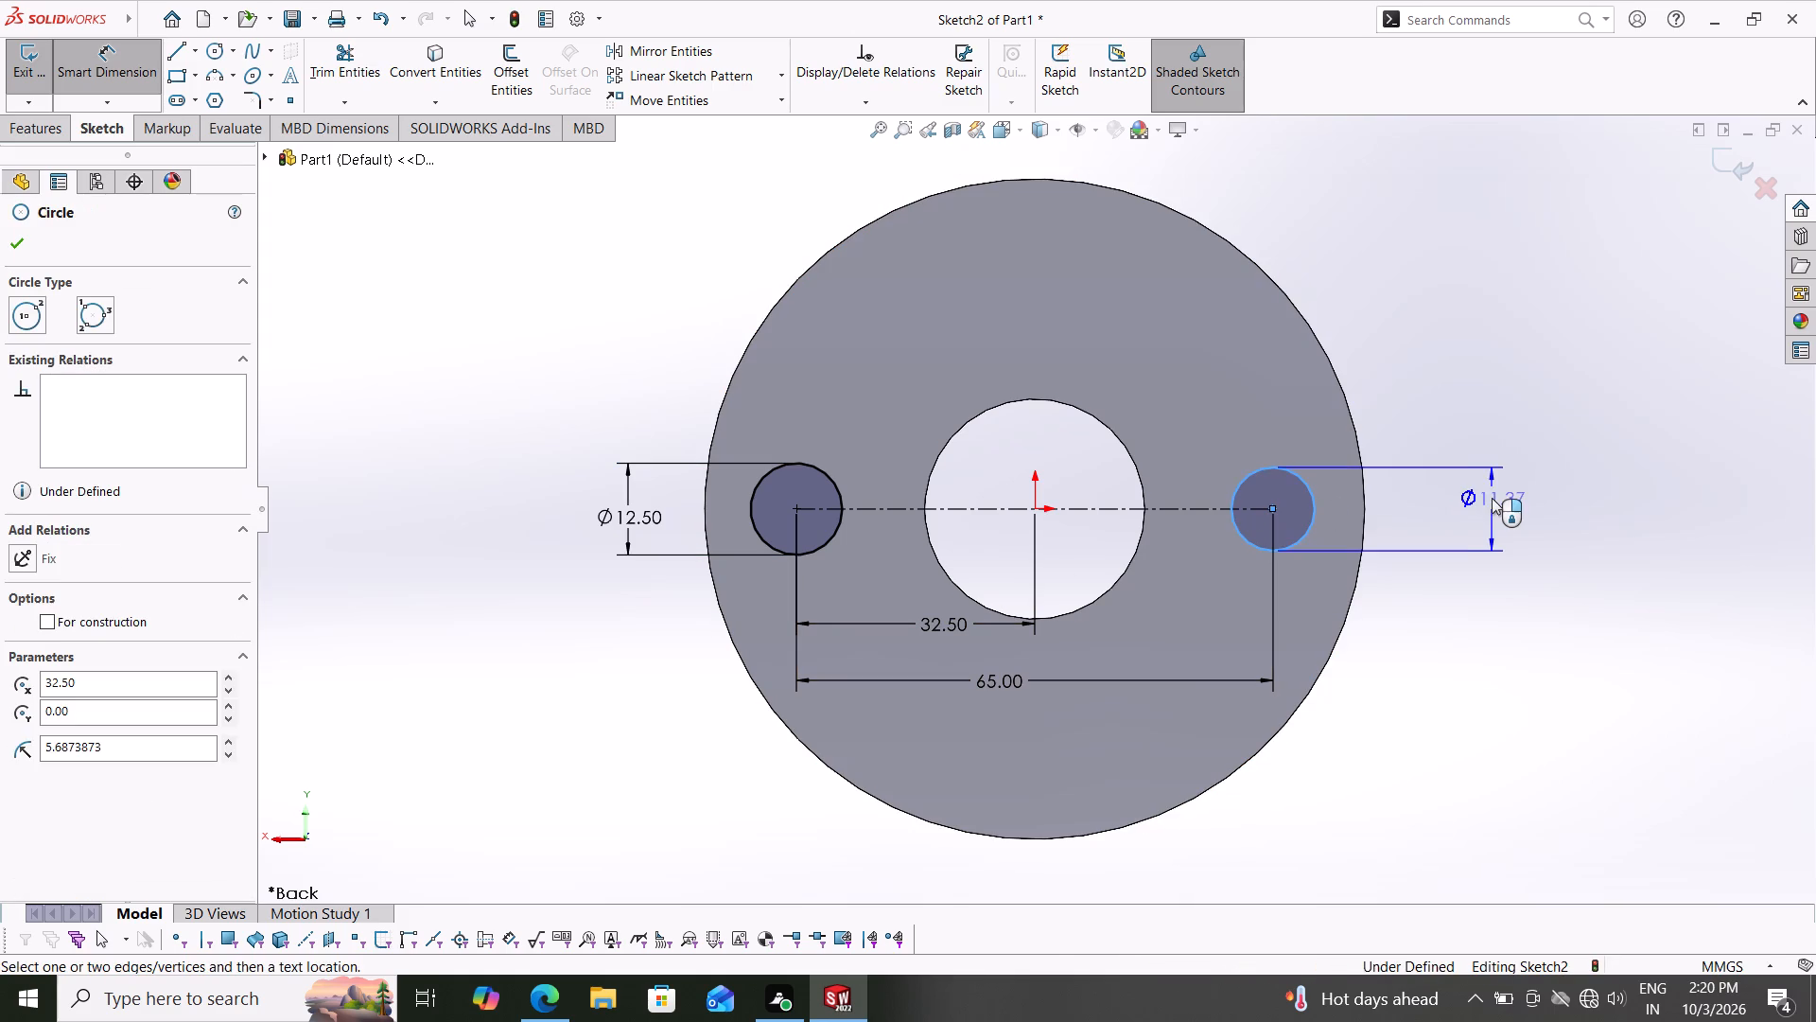
pyautogui.click(1480, 499)
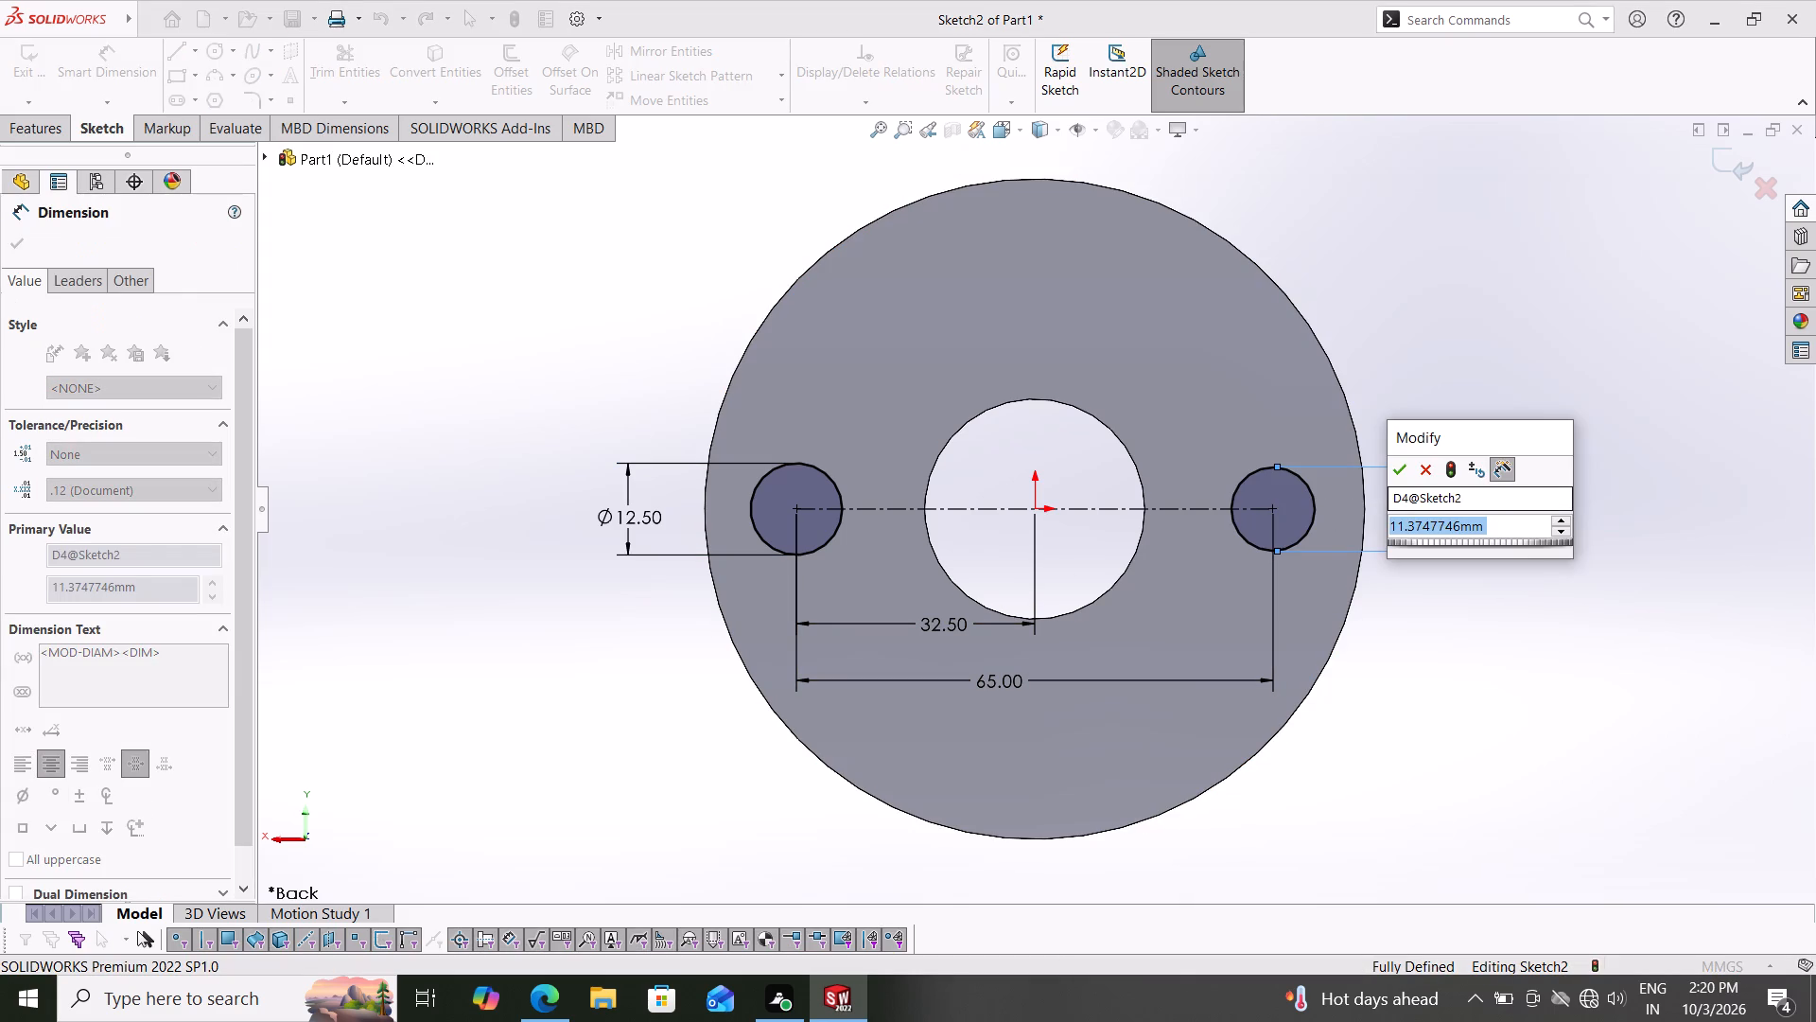
pyautogui.write('12.5')
pyautogui.press('Return')
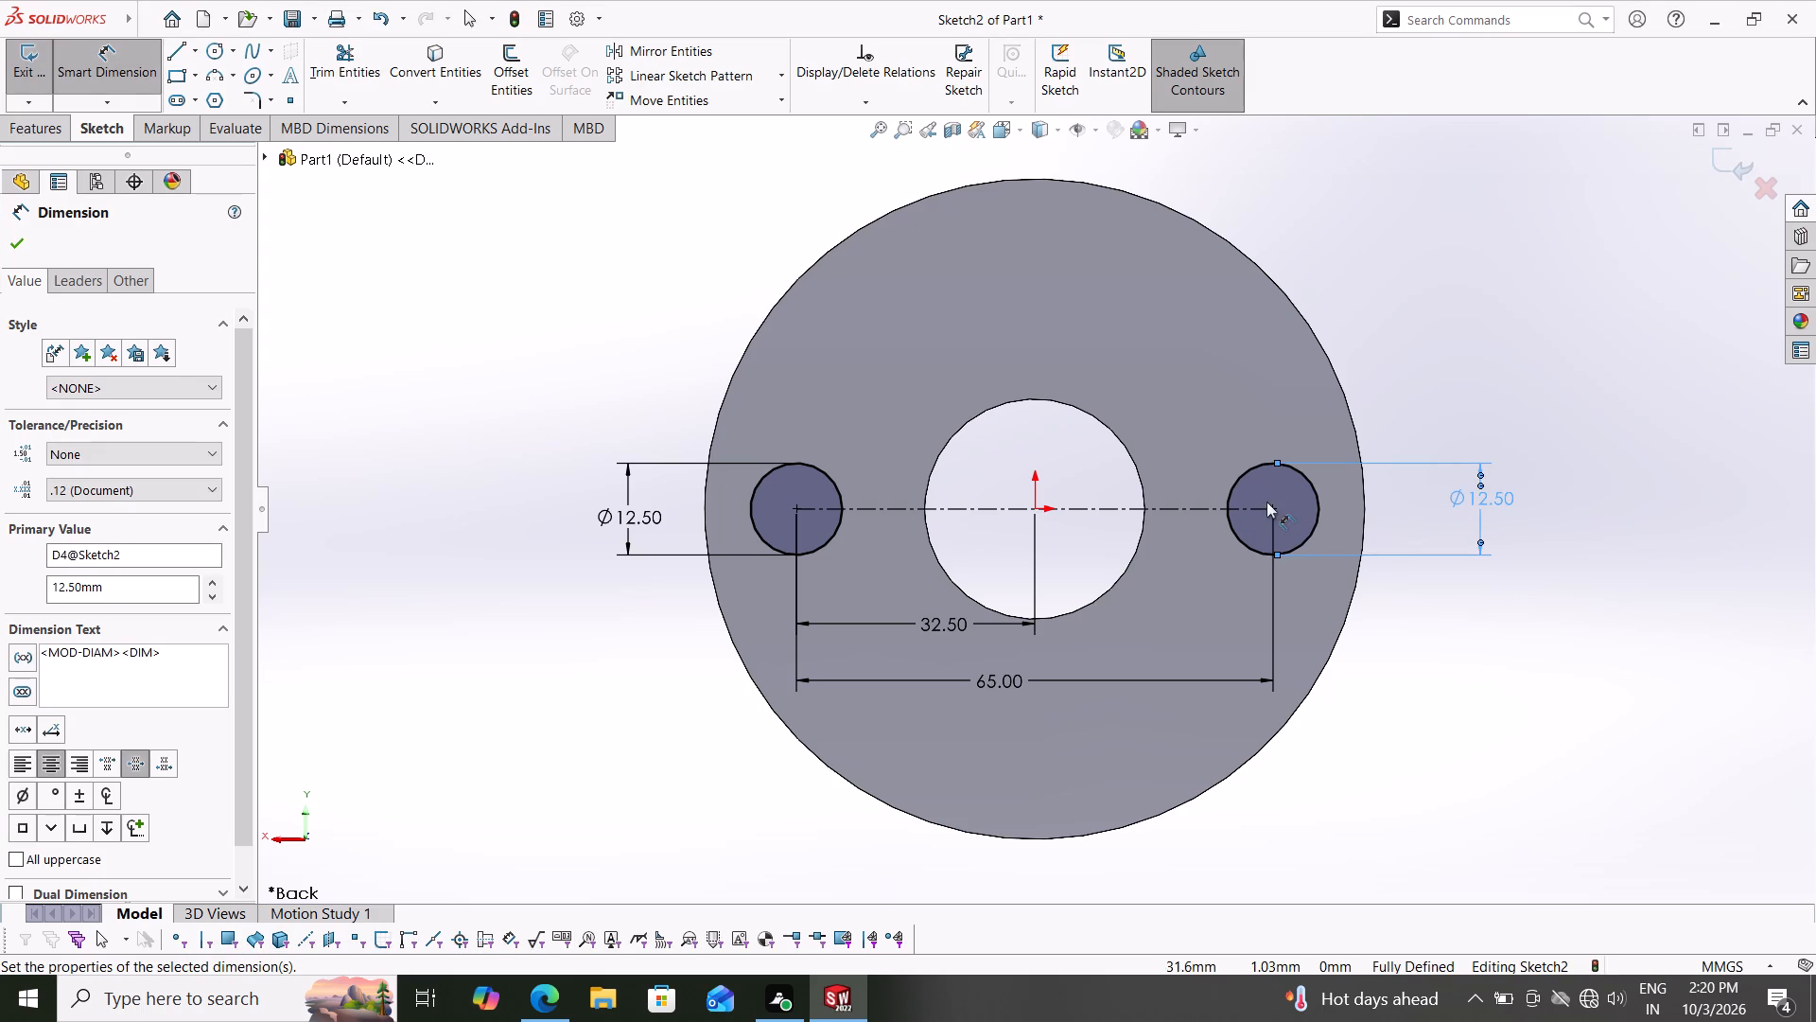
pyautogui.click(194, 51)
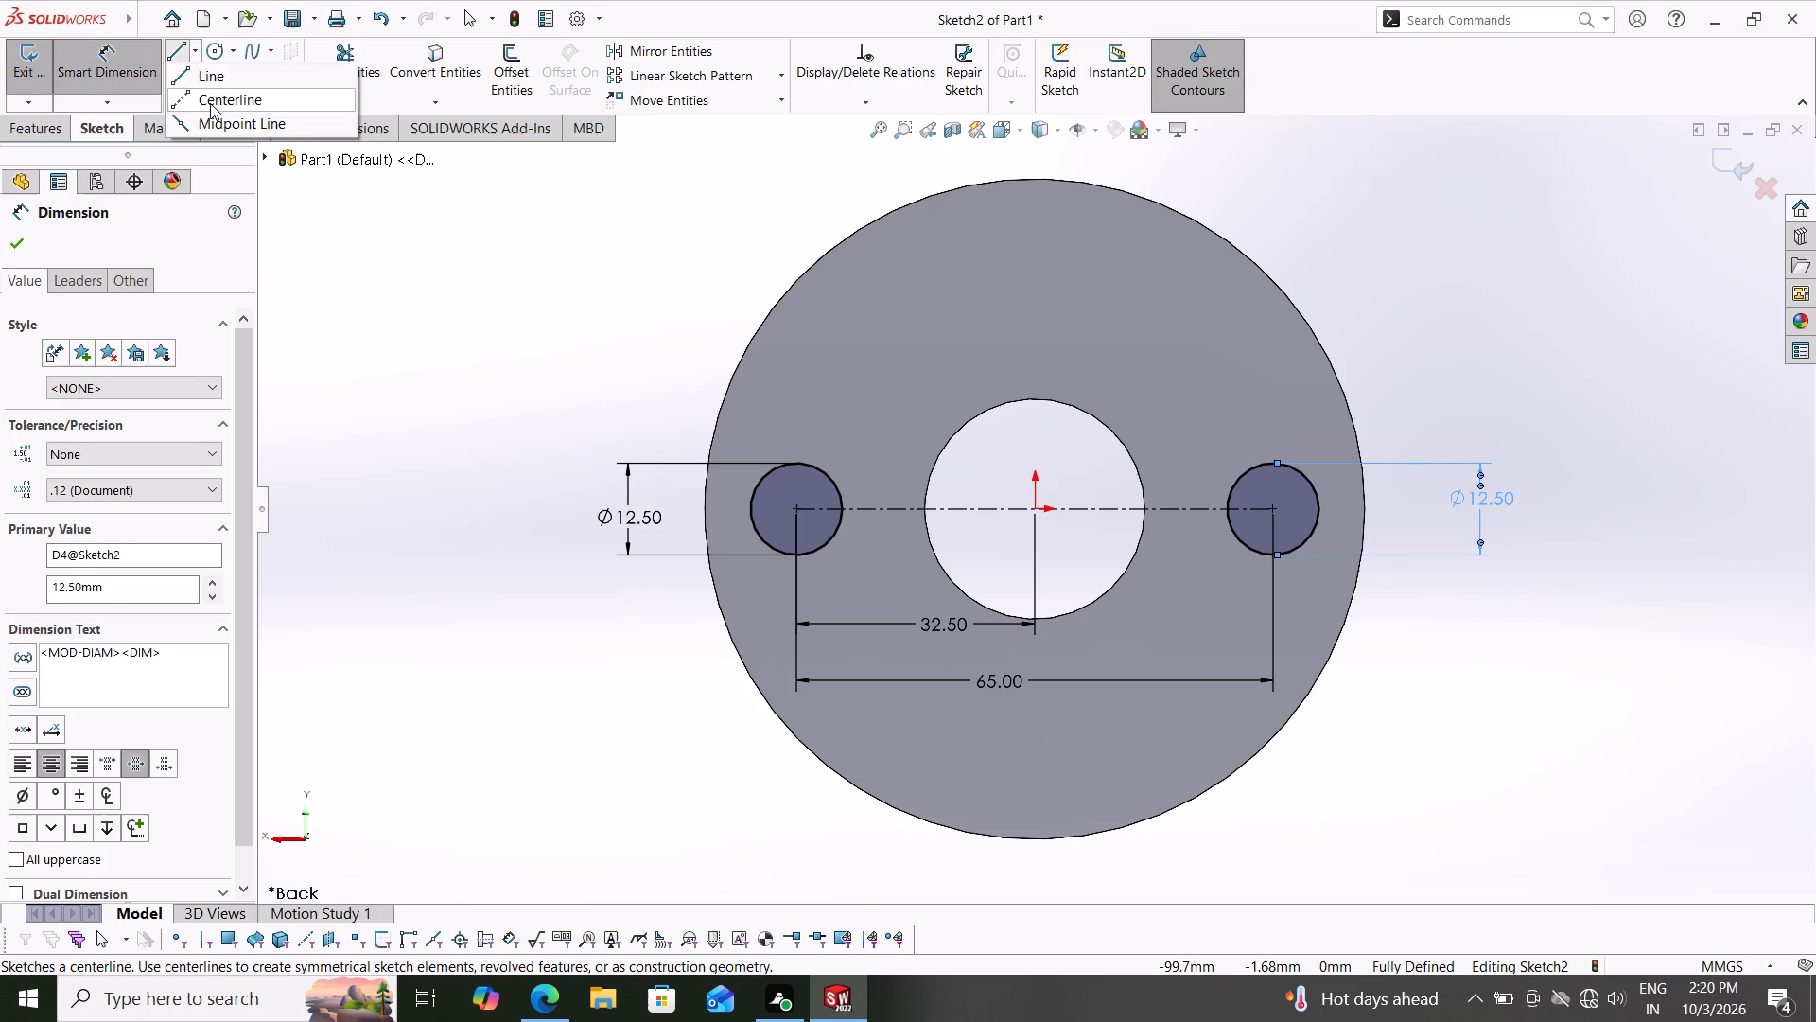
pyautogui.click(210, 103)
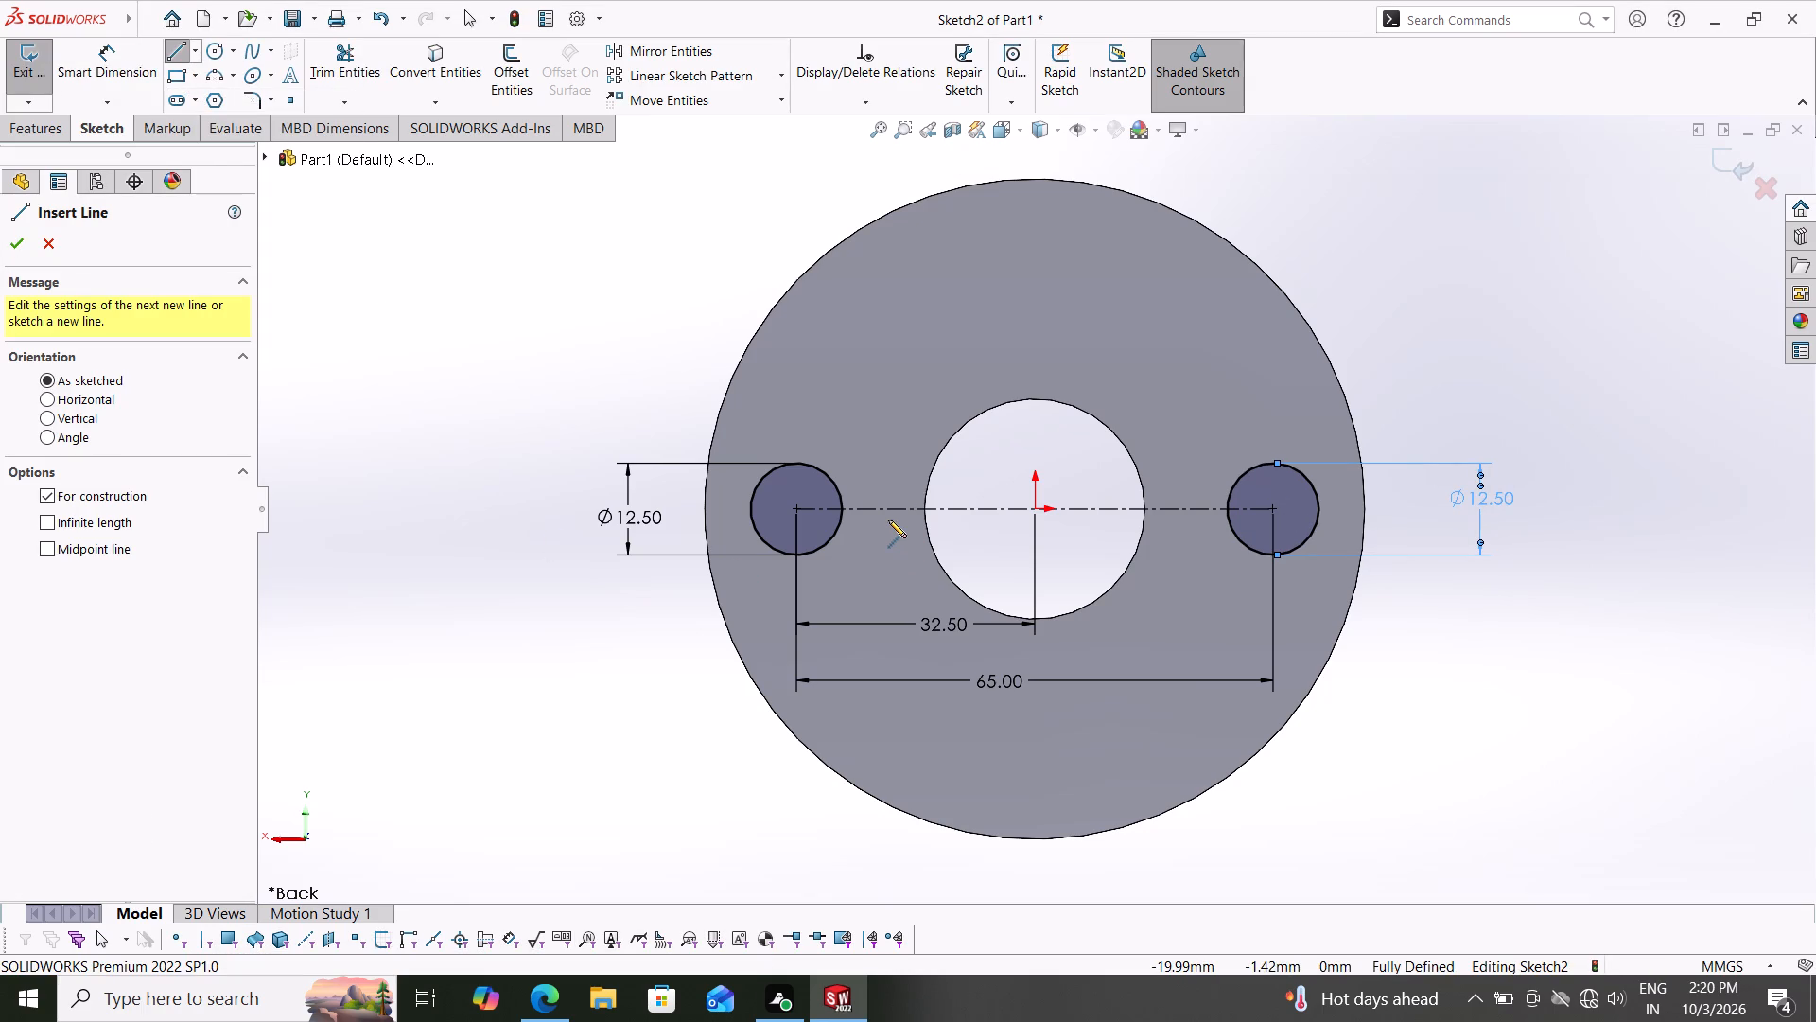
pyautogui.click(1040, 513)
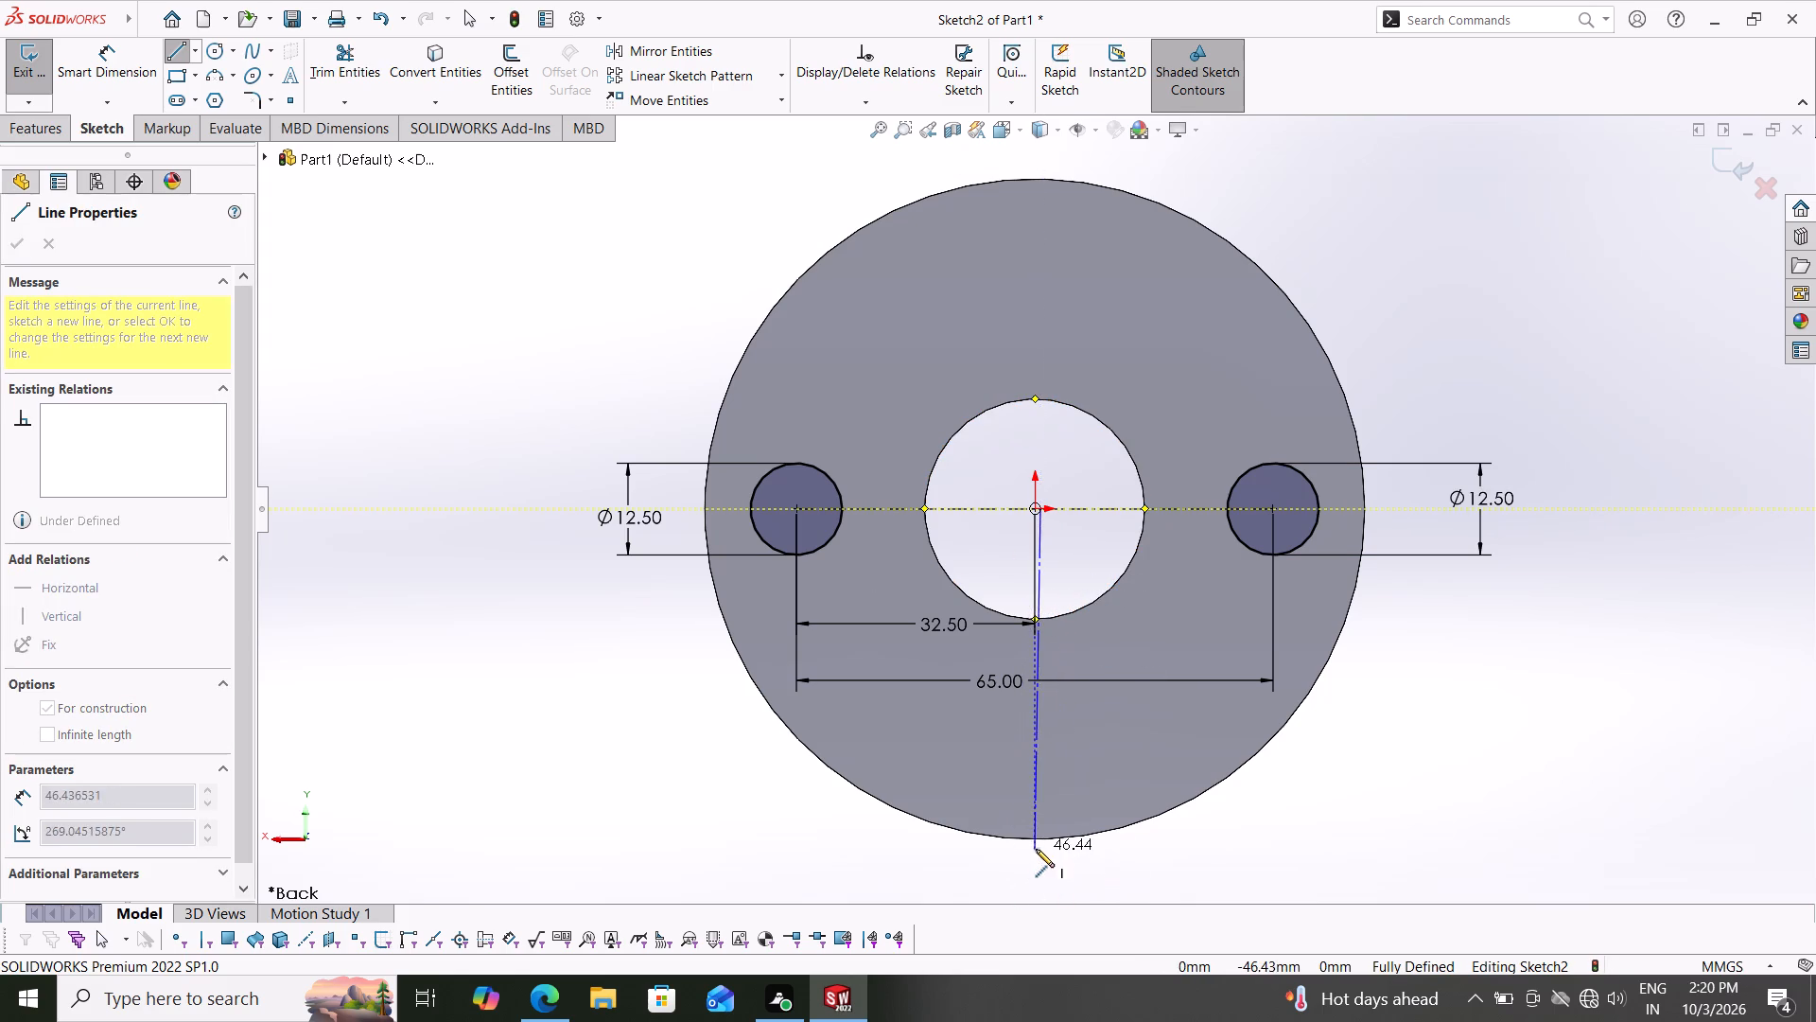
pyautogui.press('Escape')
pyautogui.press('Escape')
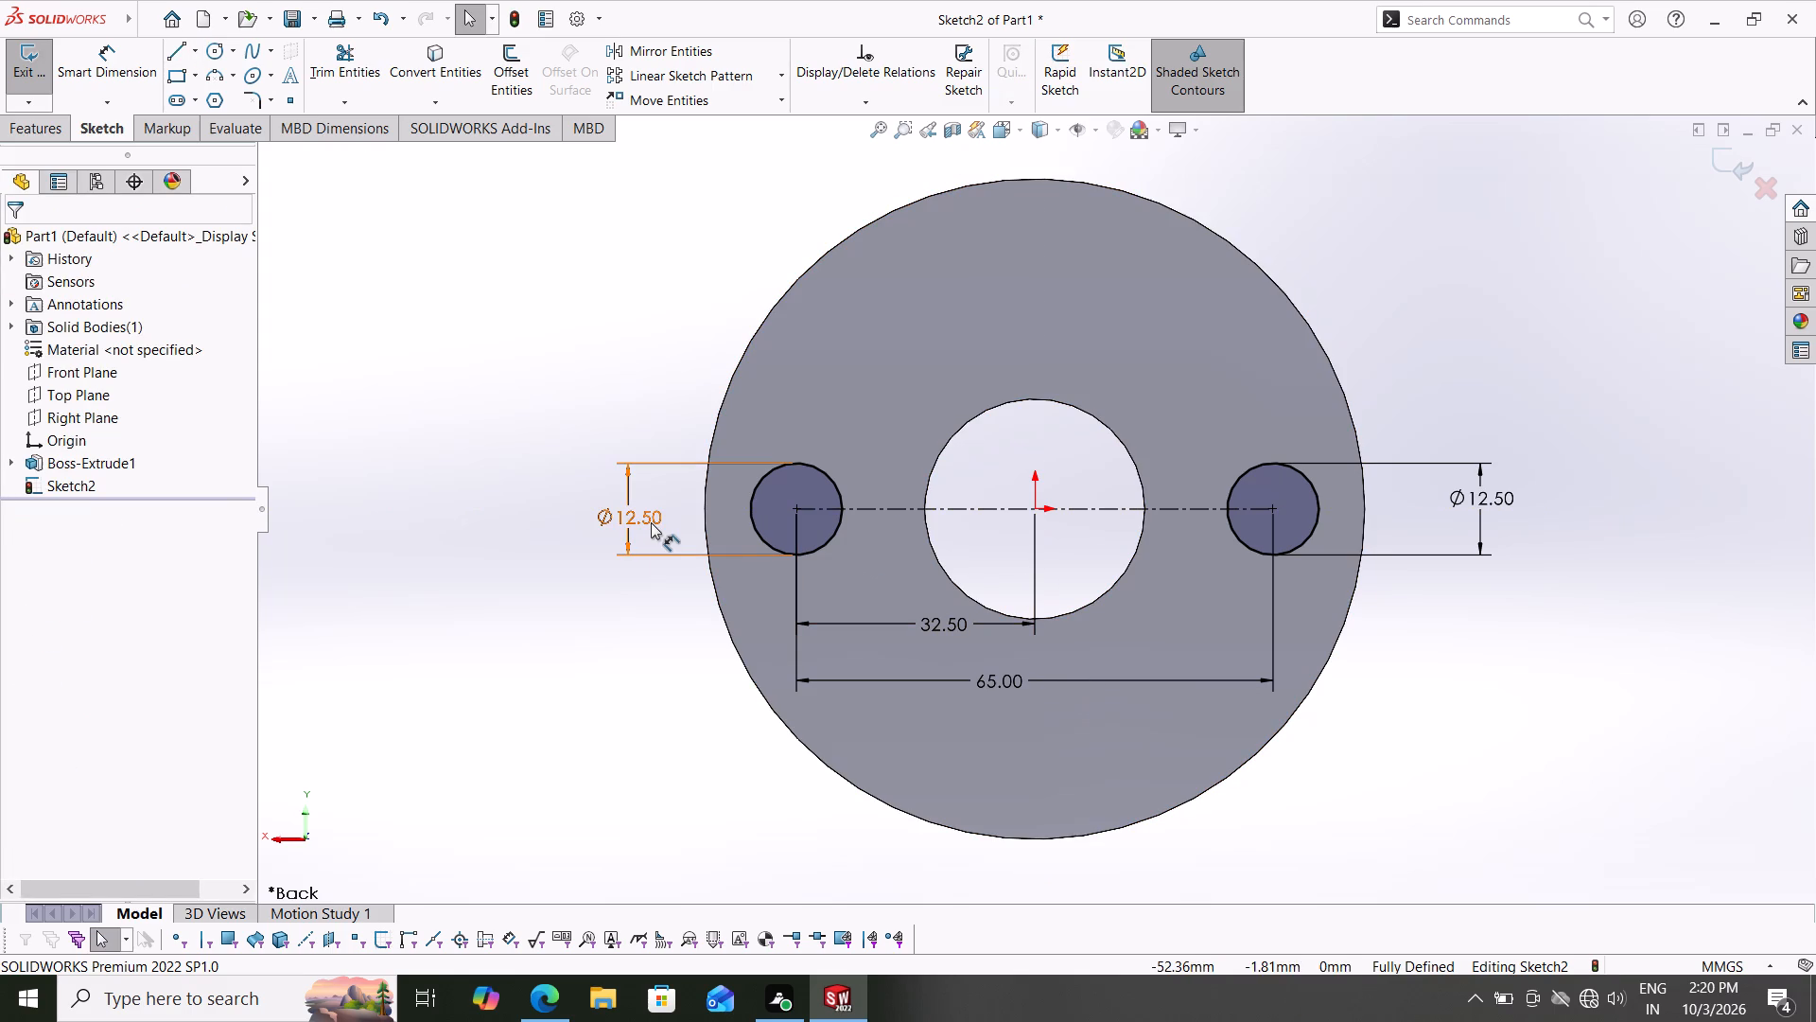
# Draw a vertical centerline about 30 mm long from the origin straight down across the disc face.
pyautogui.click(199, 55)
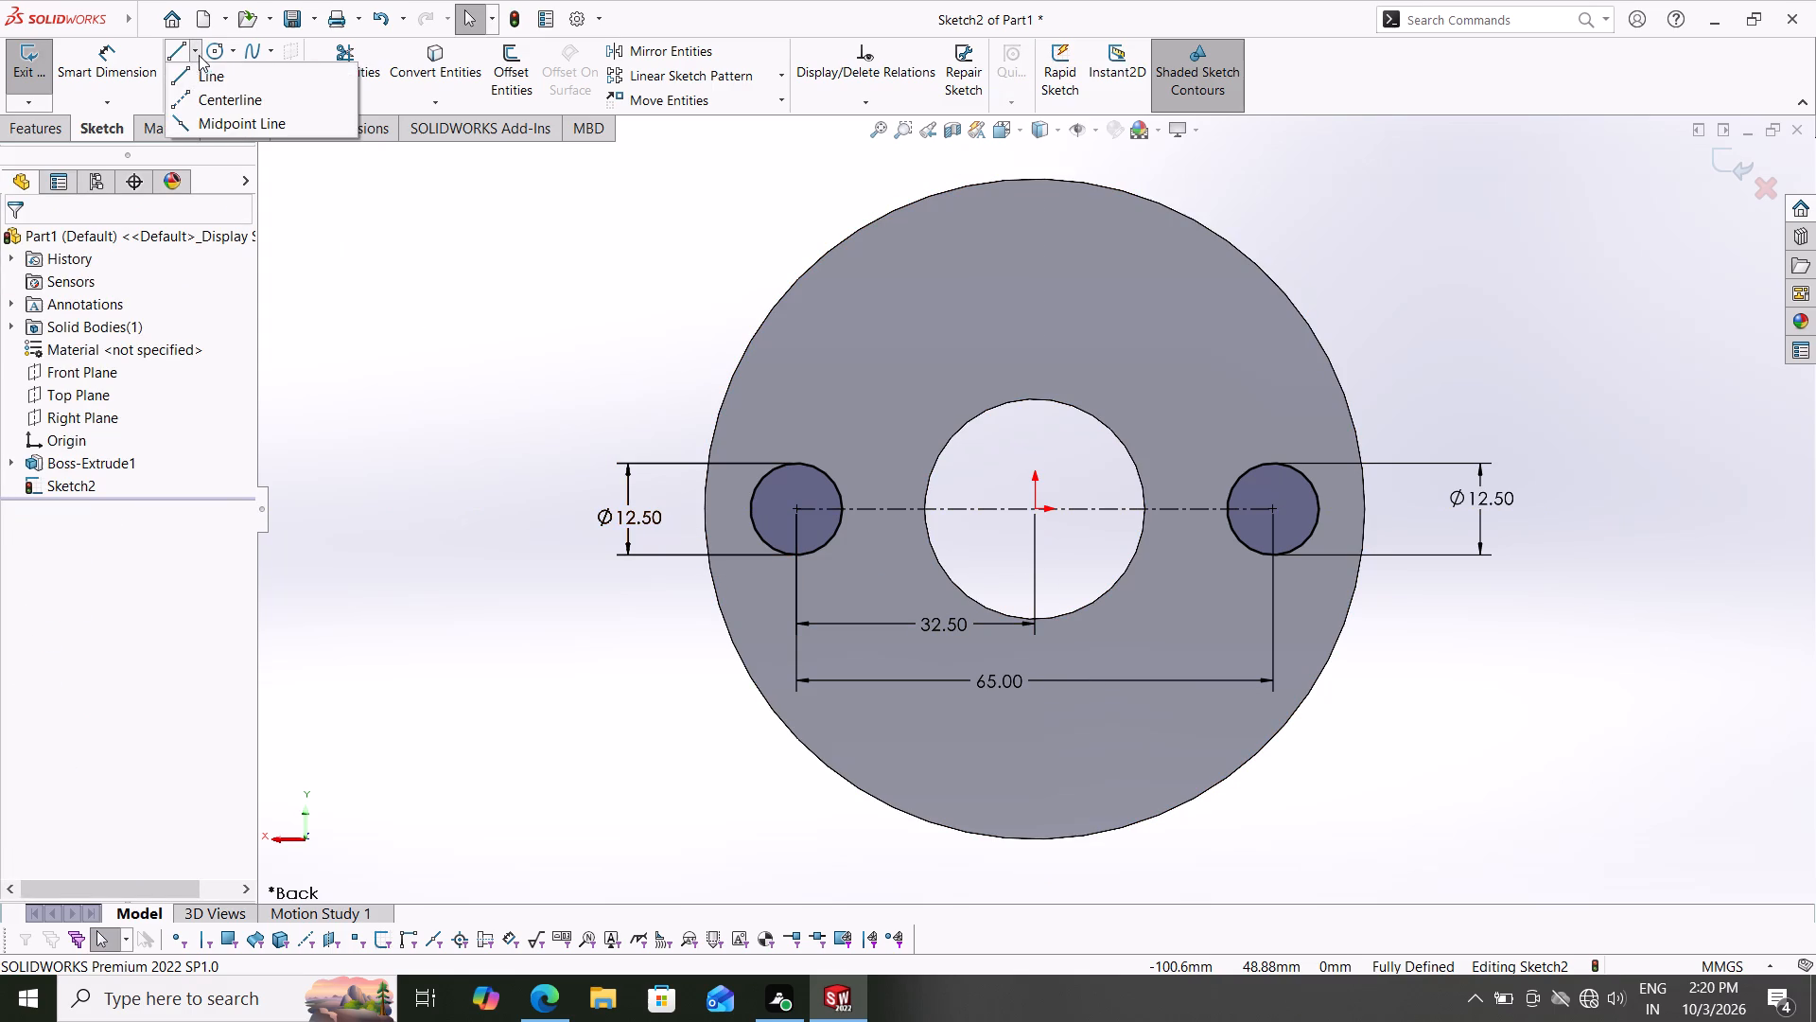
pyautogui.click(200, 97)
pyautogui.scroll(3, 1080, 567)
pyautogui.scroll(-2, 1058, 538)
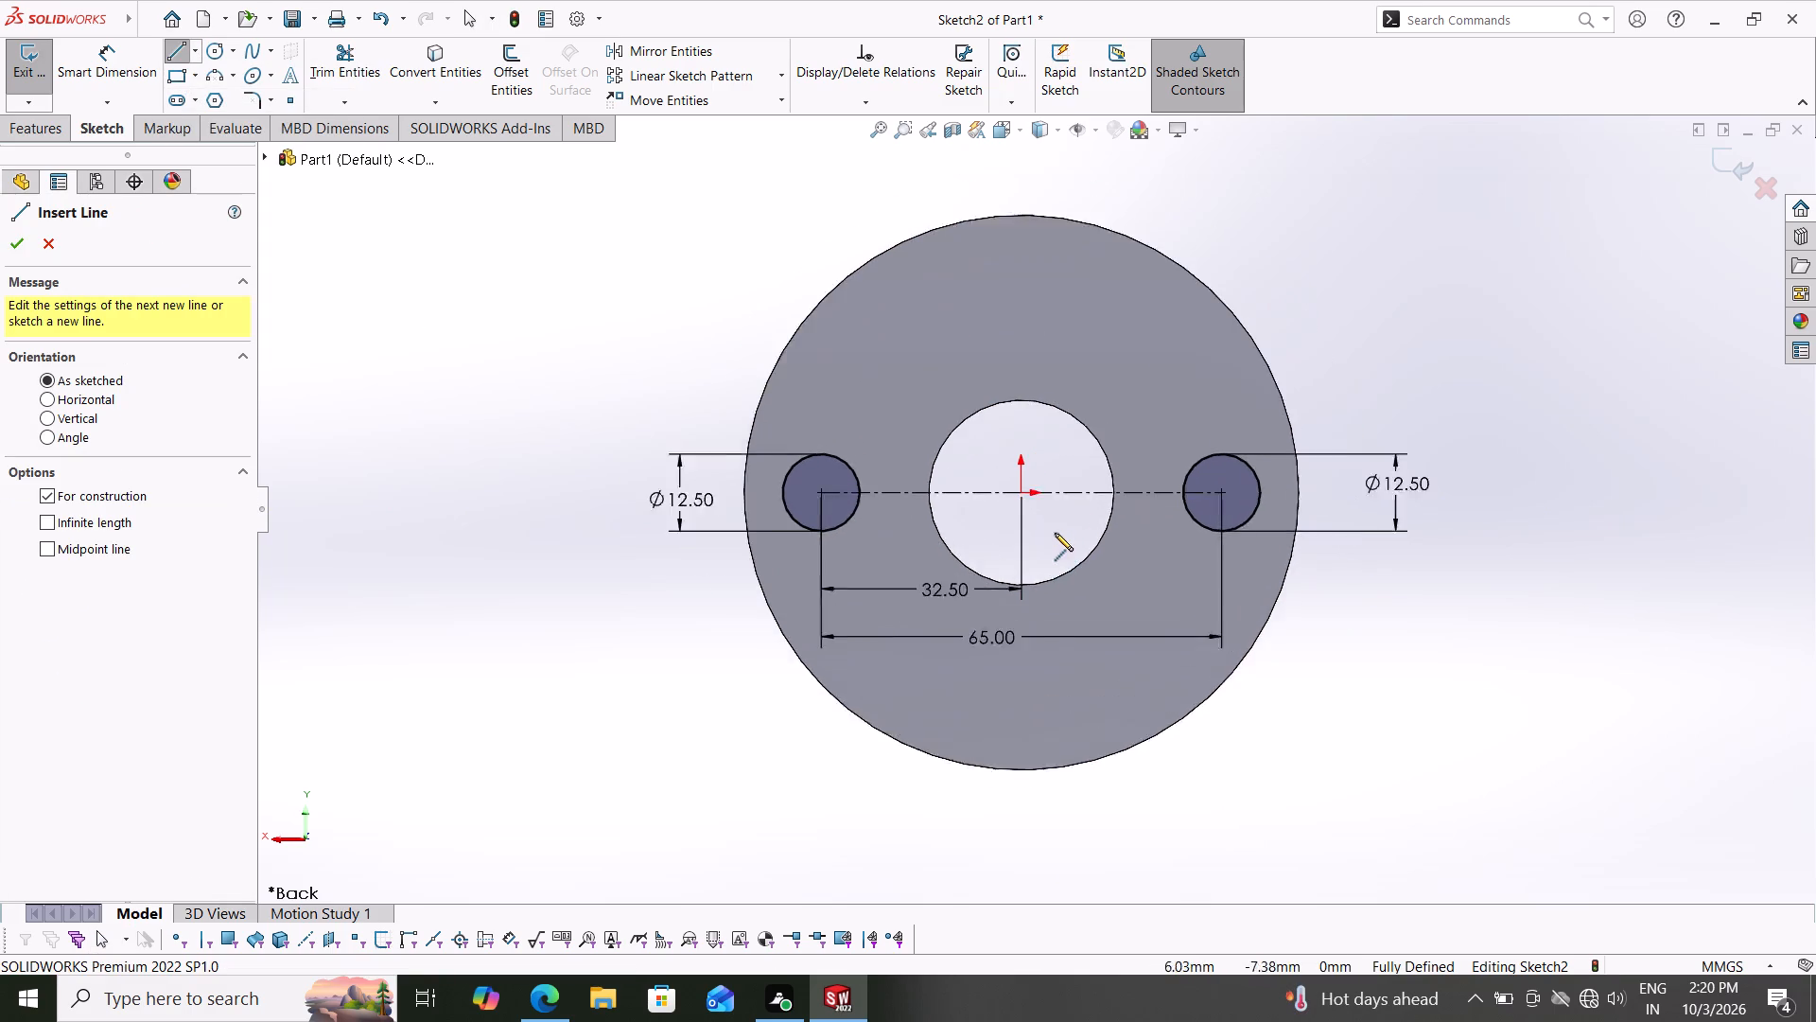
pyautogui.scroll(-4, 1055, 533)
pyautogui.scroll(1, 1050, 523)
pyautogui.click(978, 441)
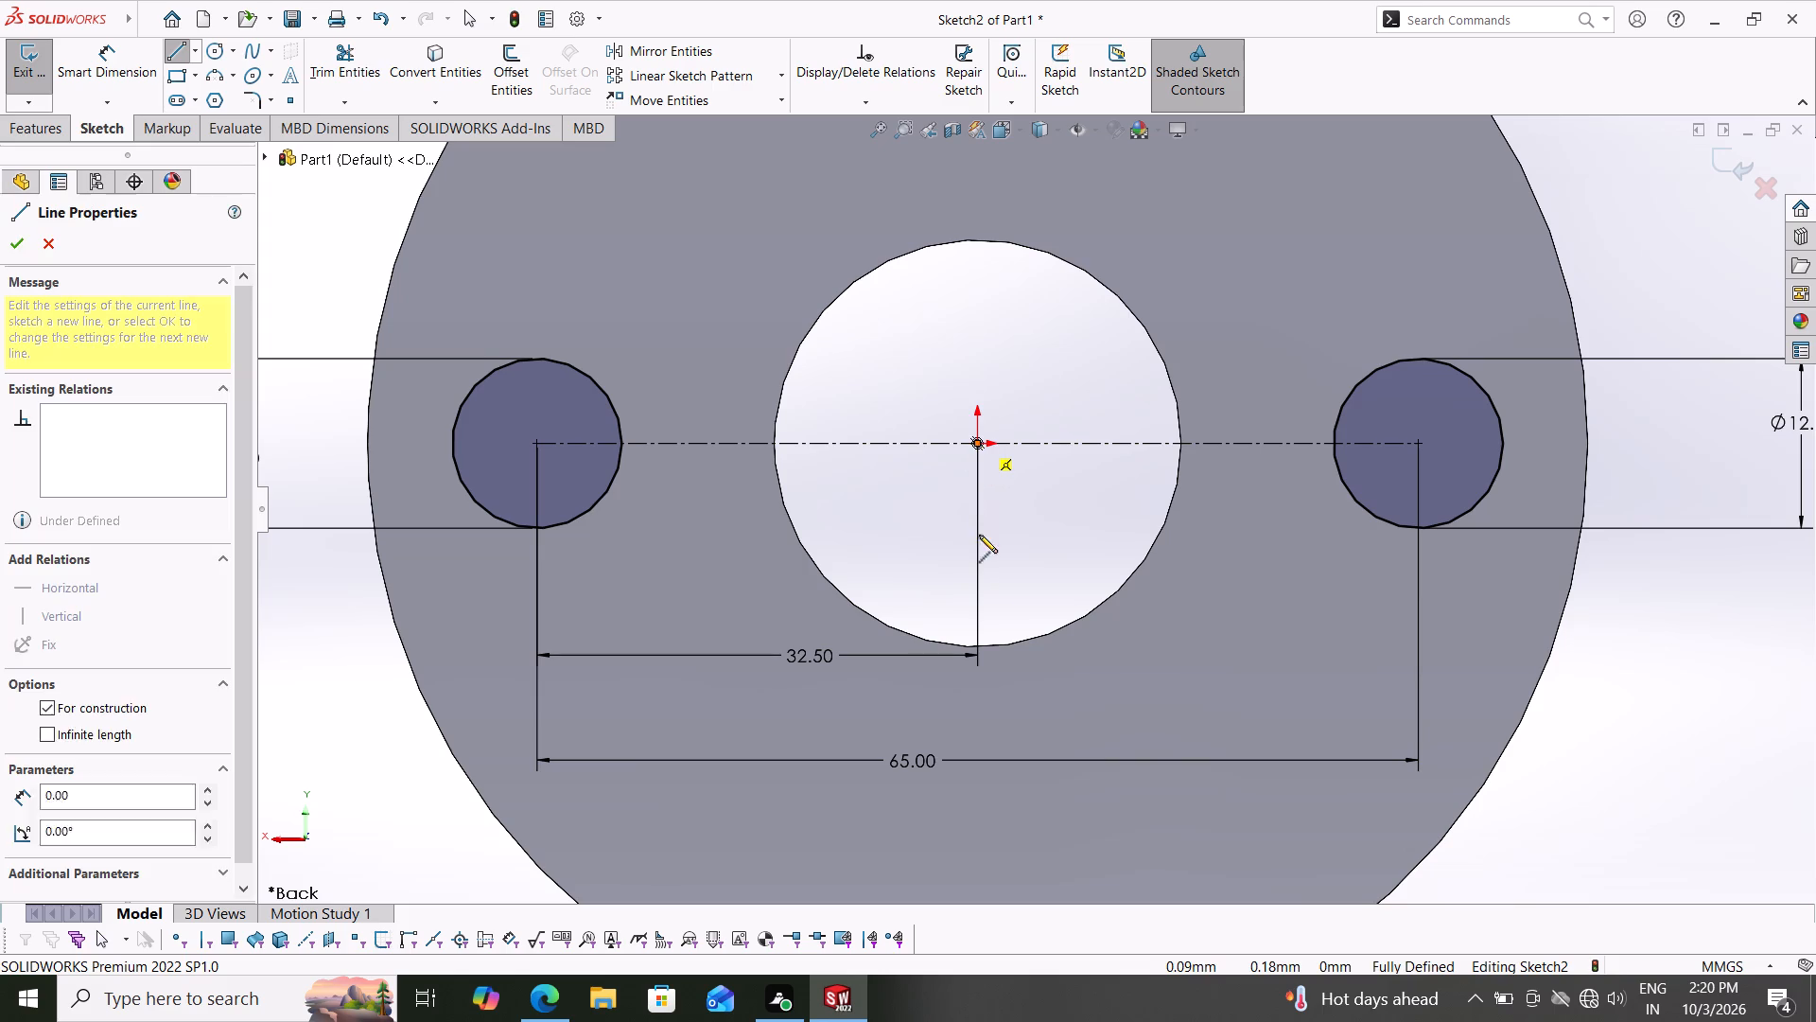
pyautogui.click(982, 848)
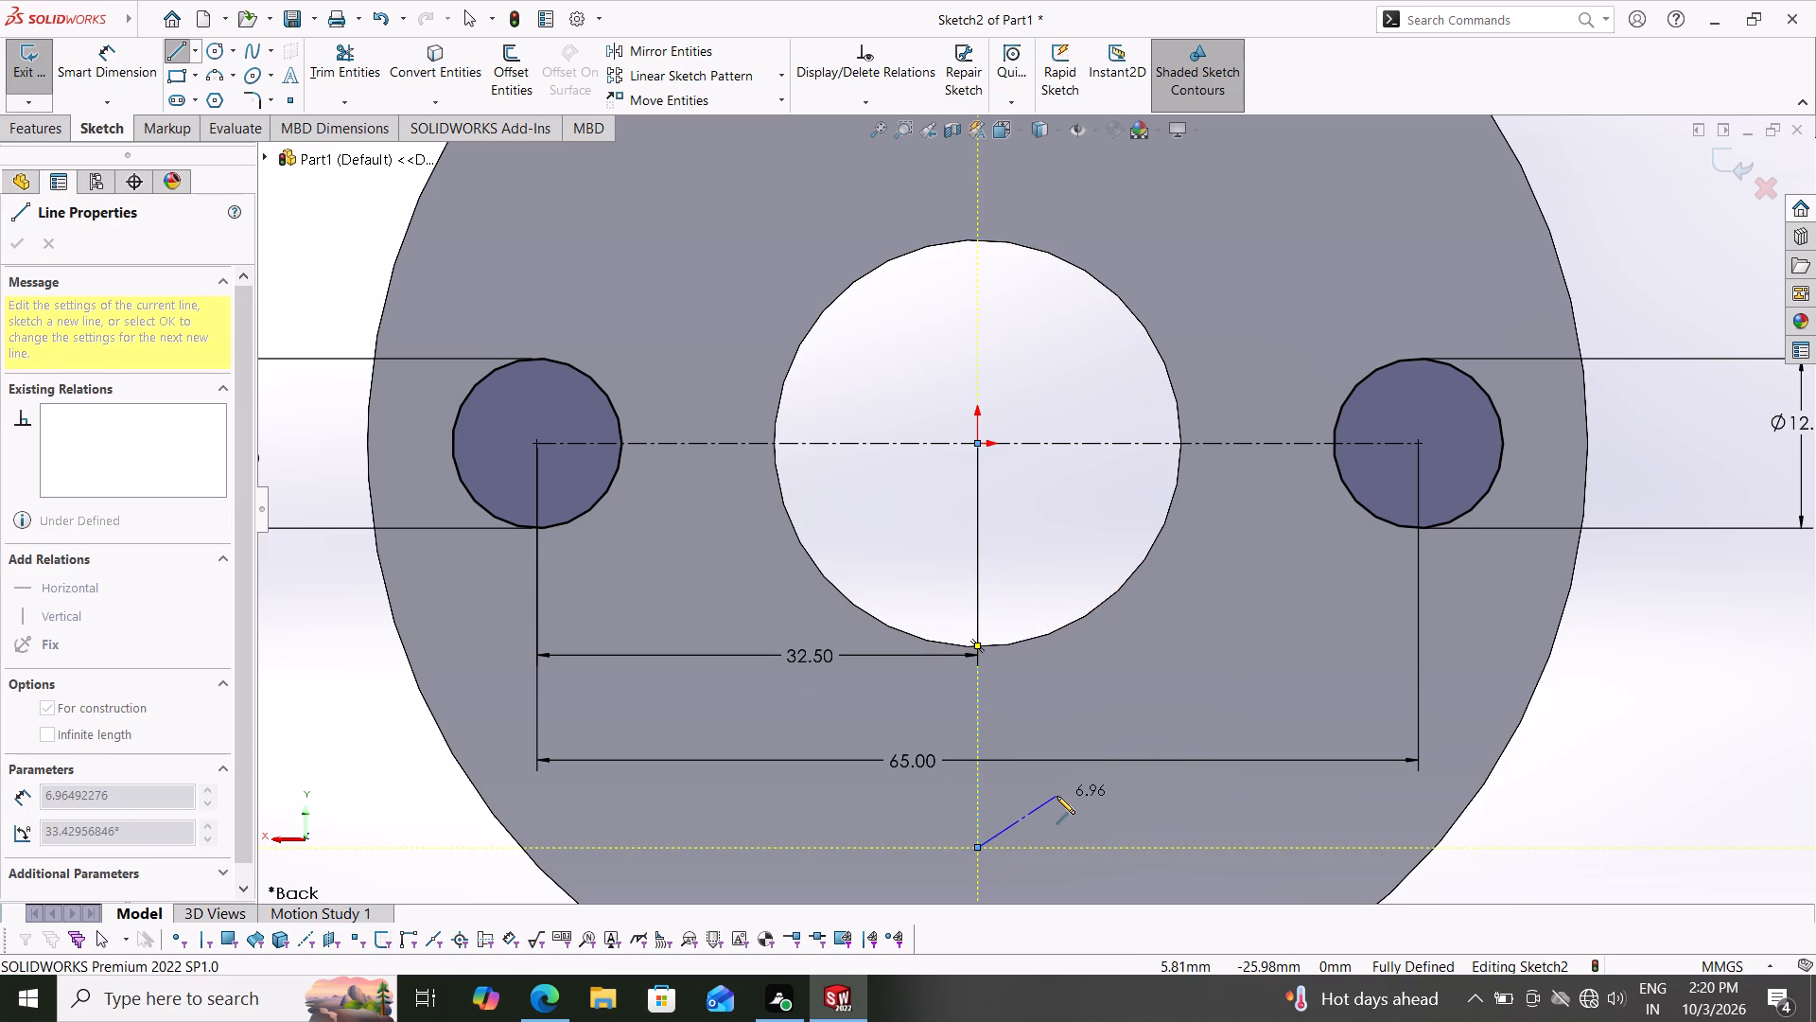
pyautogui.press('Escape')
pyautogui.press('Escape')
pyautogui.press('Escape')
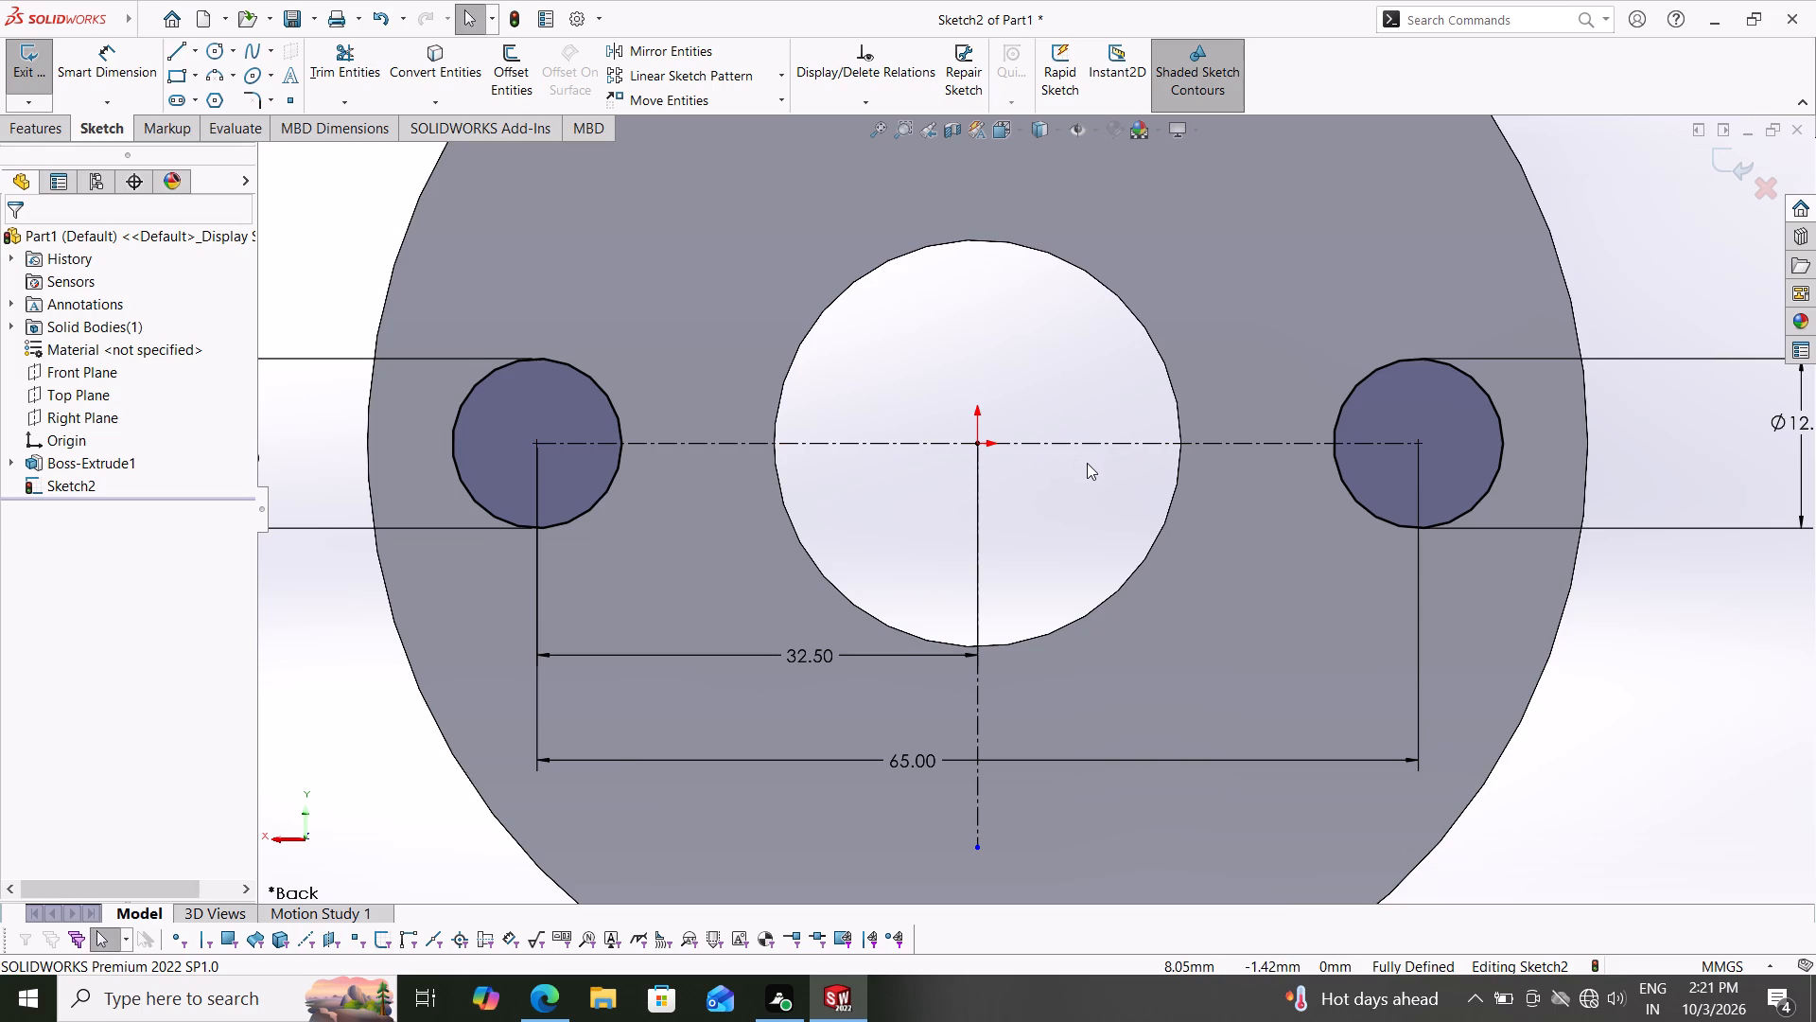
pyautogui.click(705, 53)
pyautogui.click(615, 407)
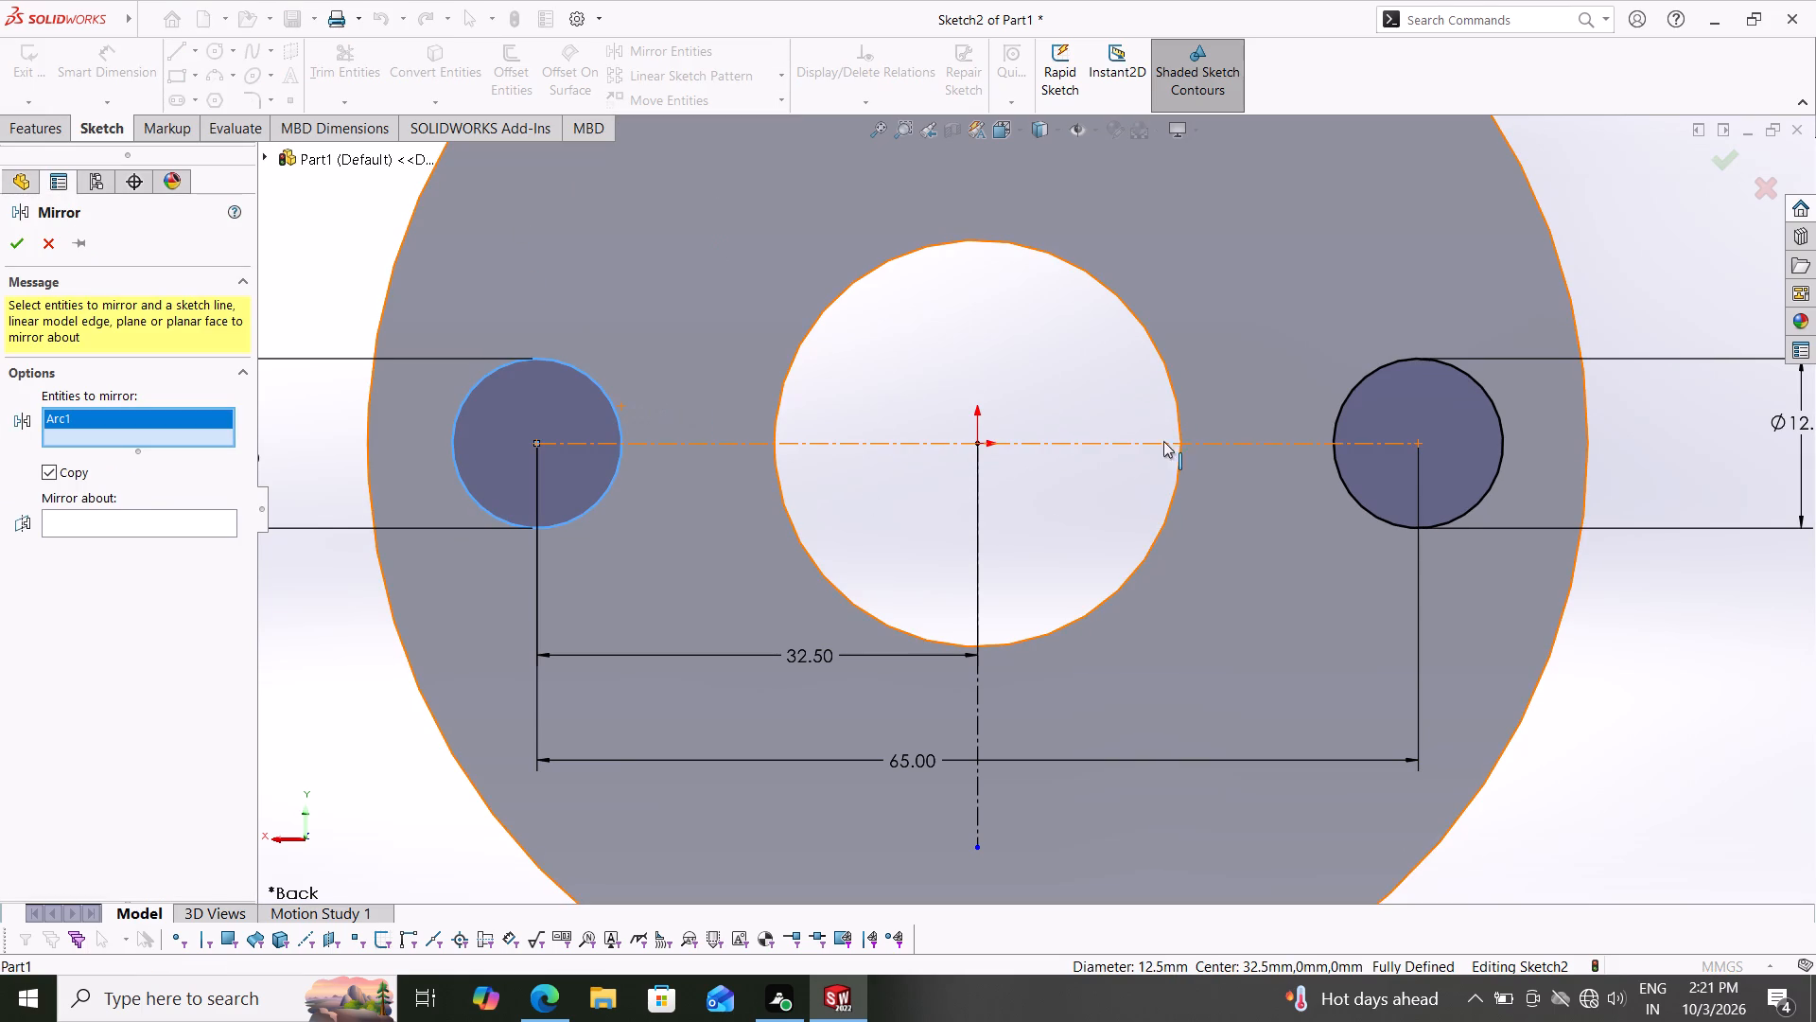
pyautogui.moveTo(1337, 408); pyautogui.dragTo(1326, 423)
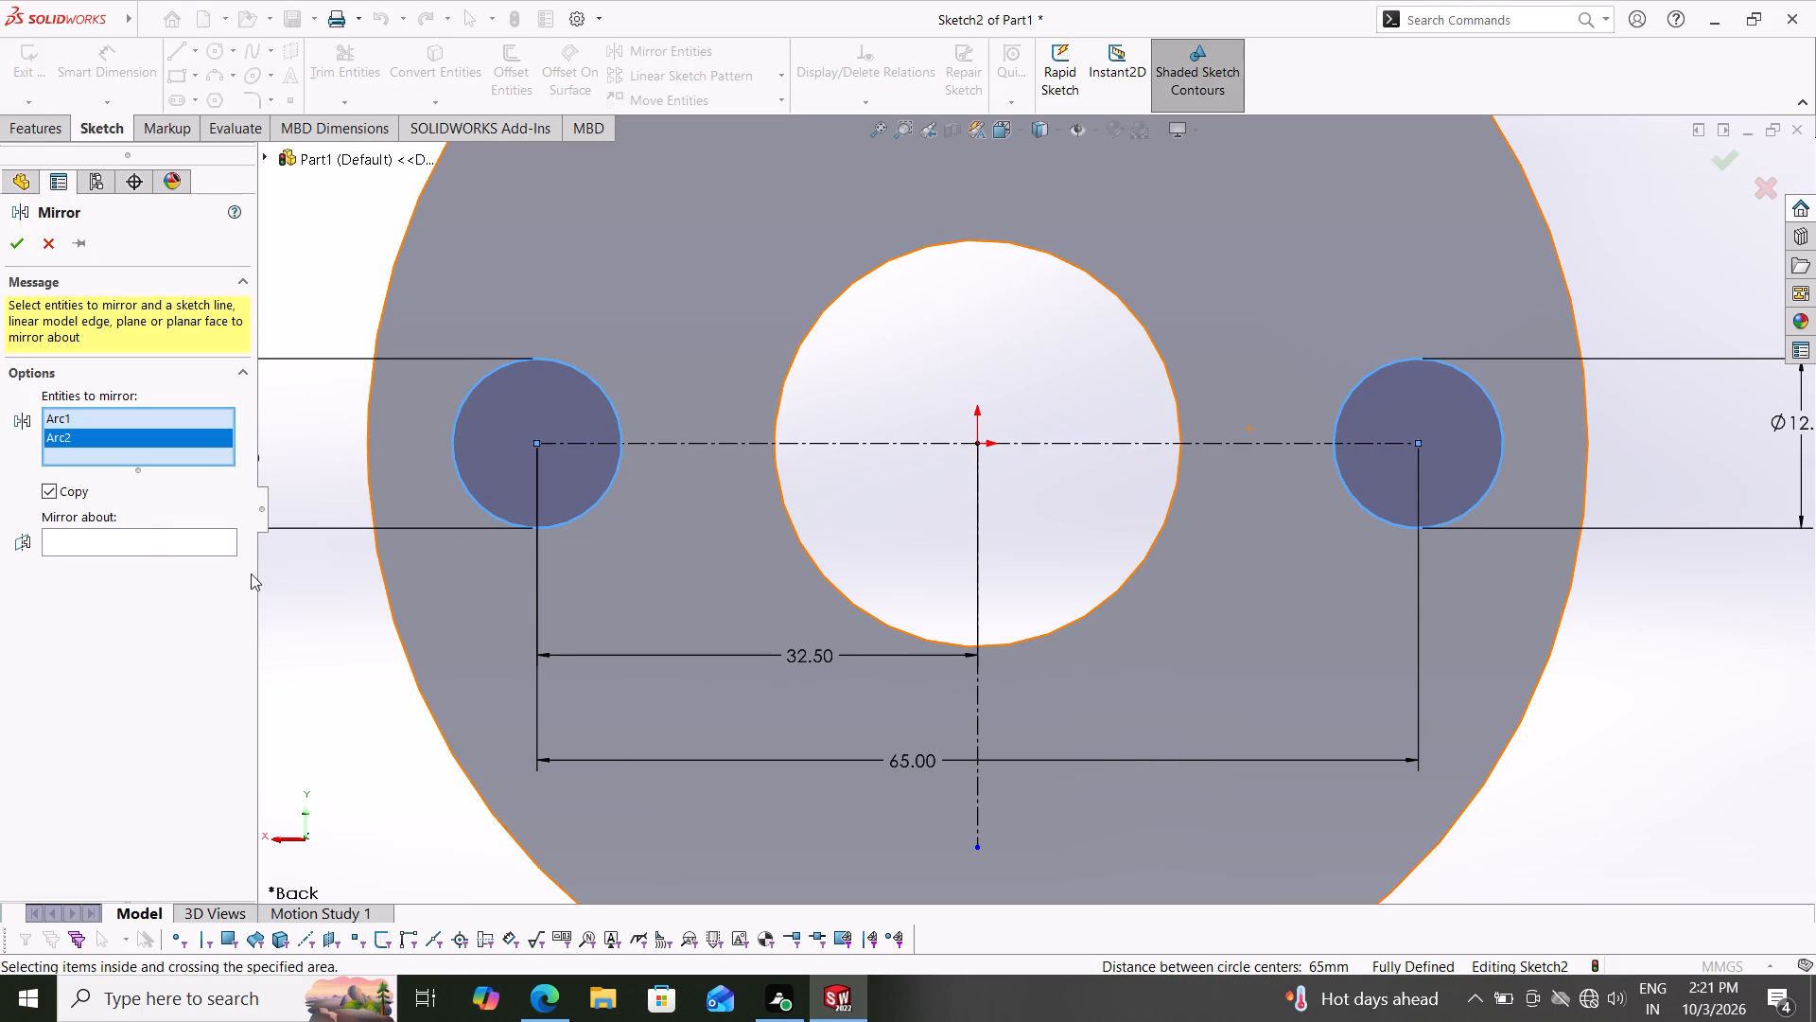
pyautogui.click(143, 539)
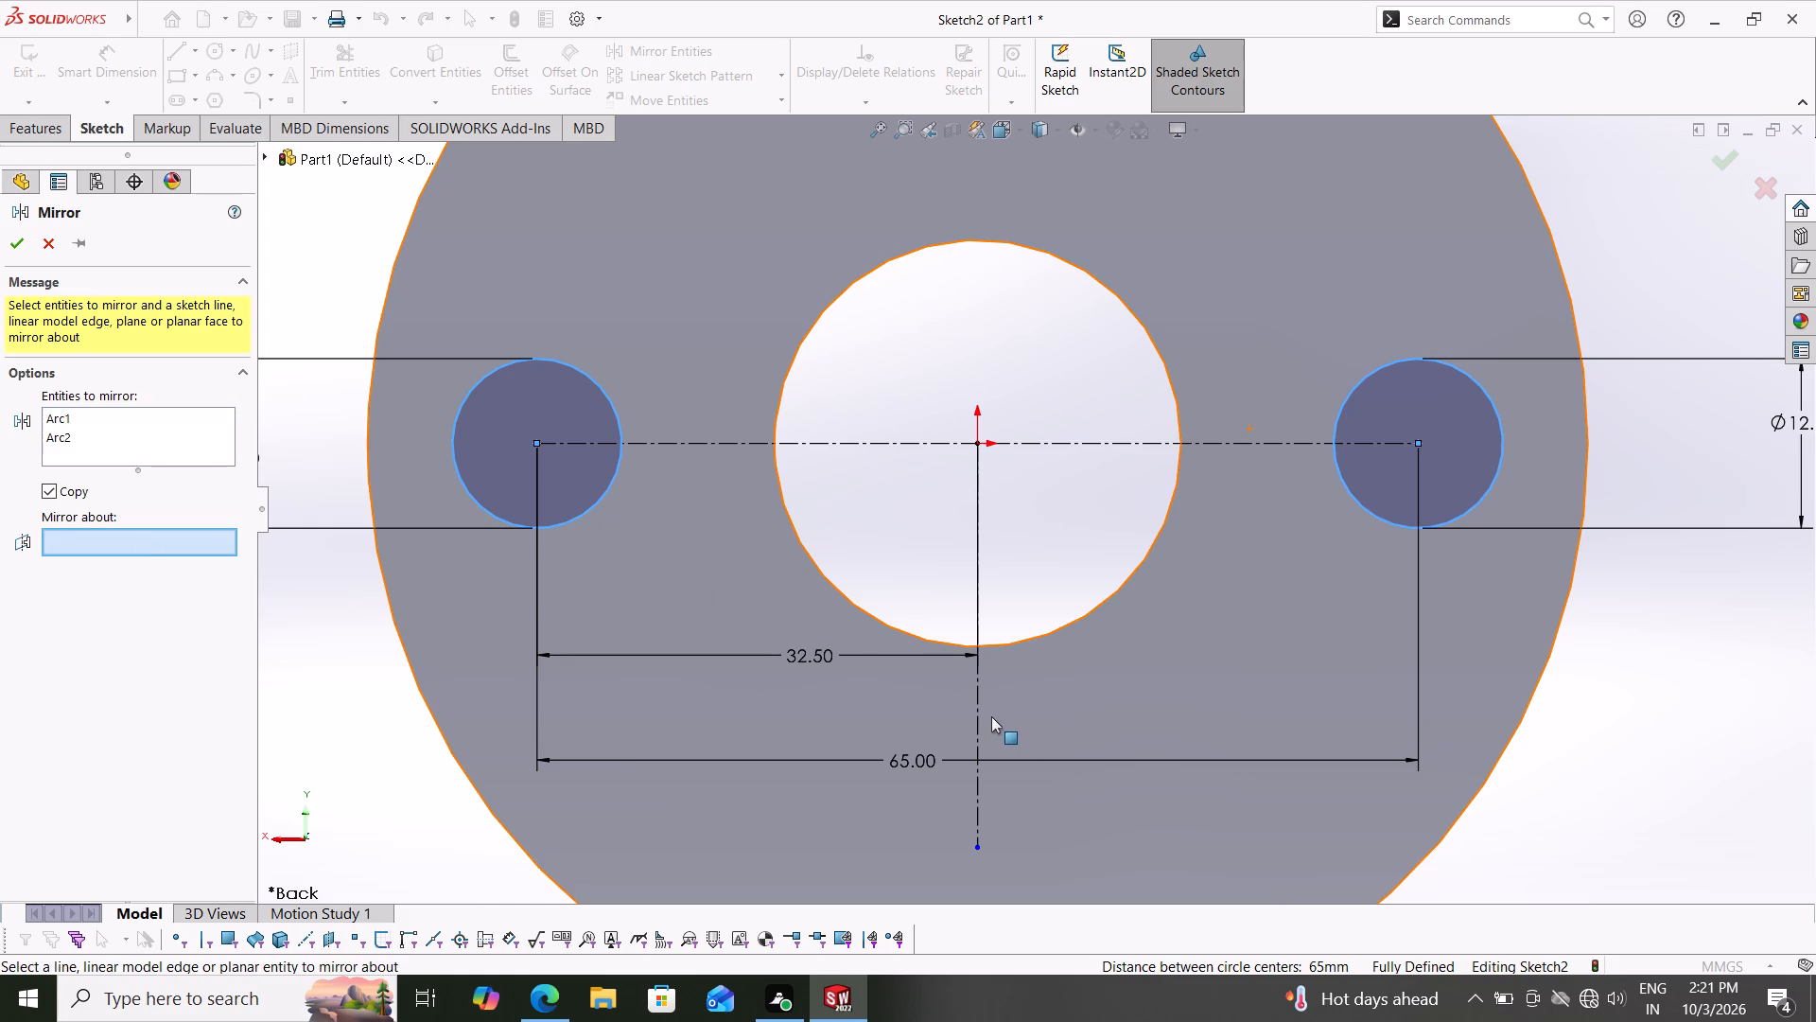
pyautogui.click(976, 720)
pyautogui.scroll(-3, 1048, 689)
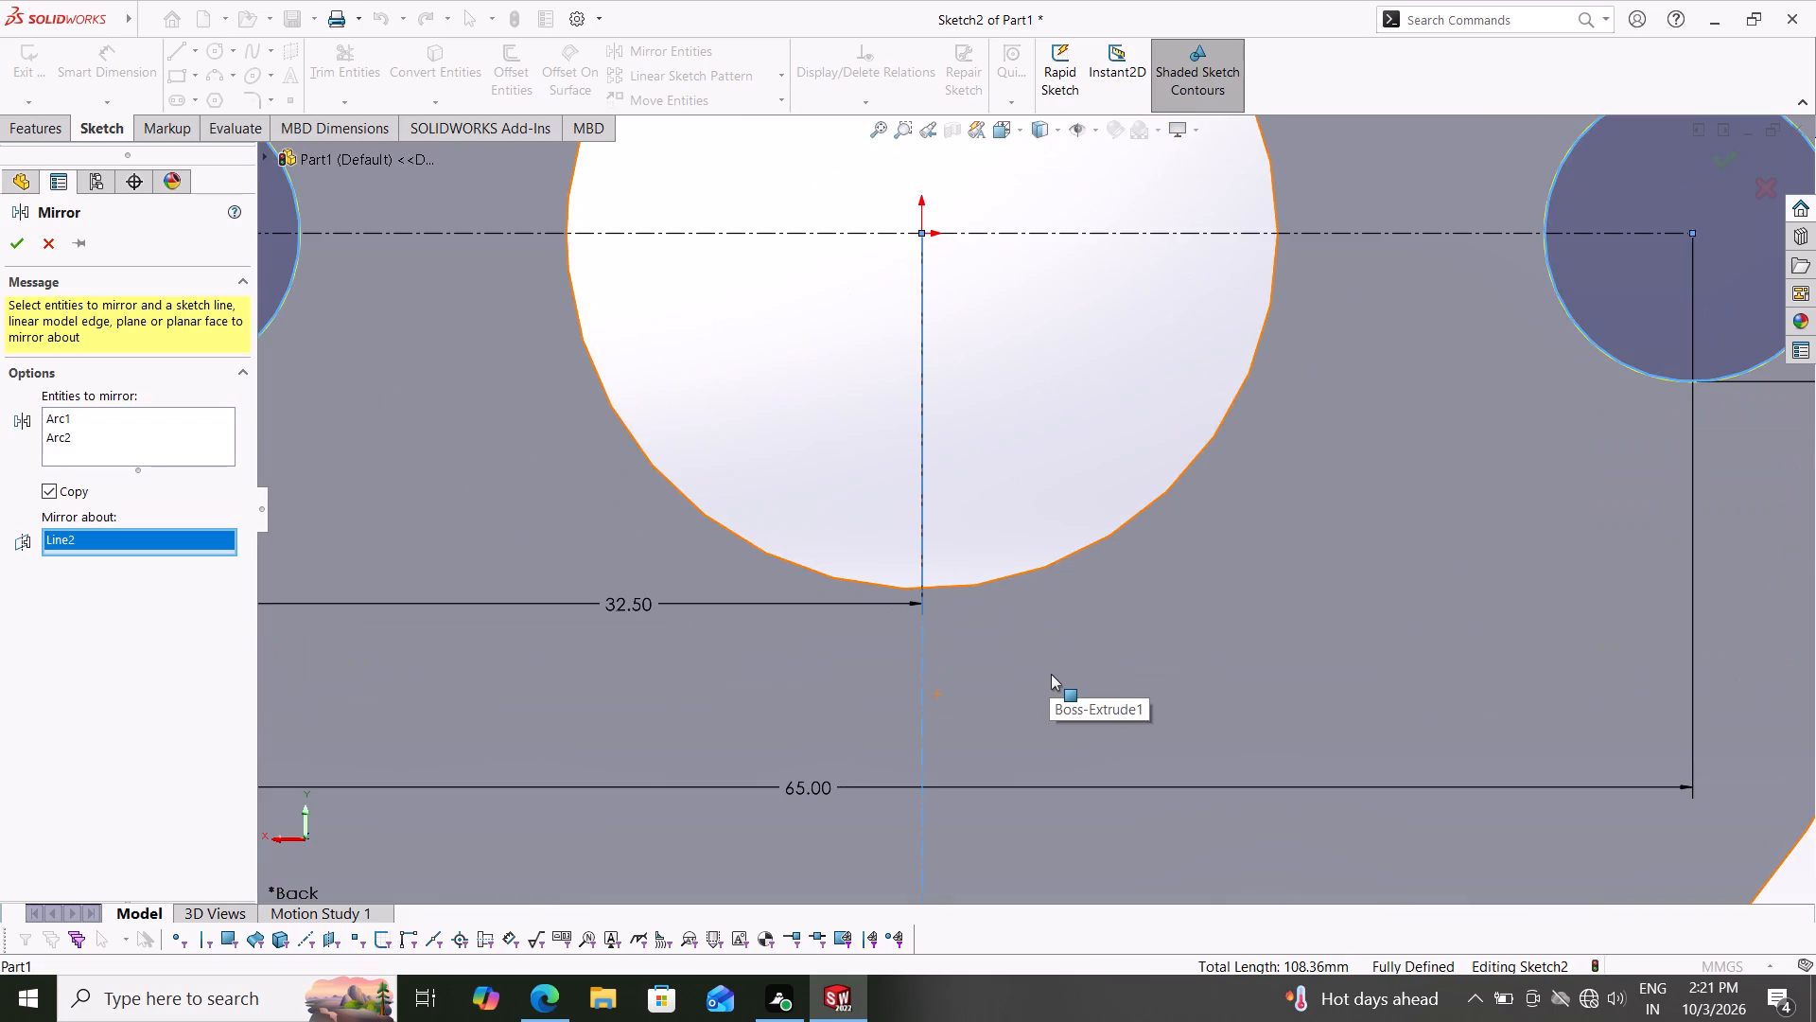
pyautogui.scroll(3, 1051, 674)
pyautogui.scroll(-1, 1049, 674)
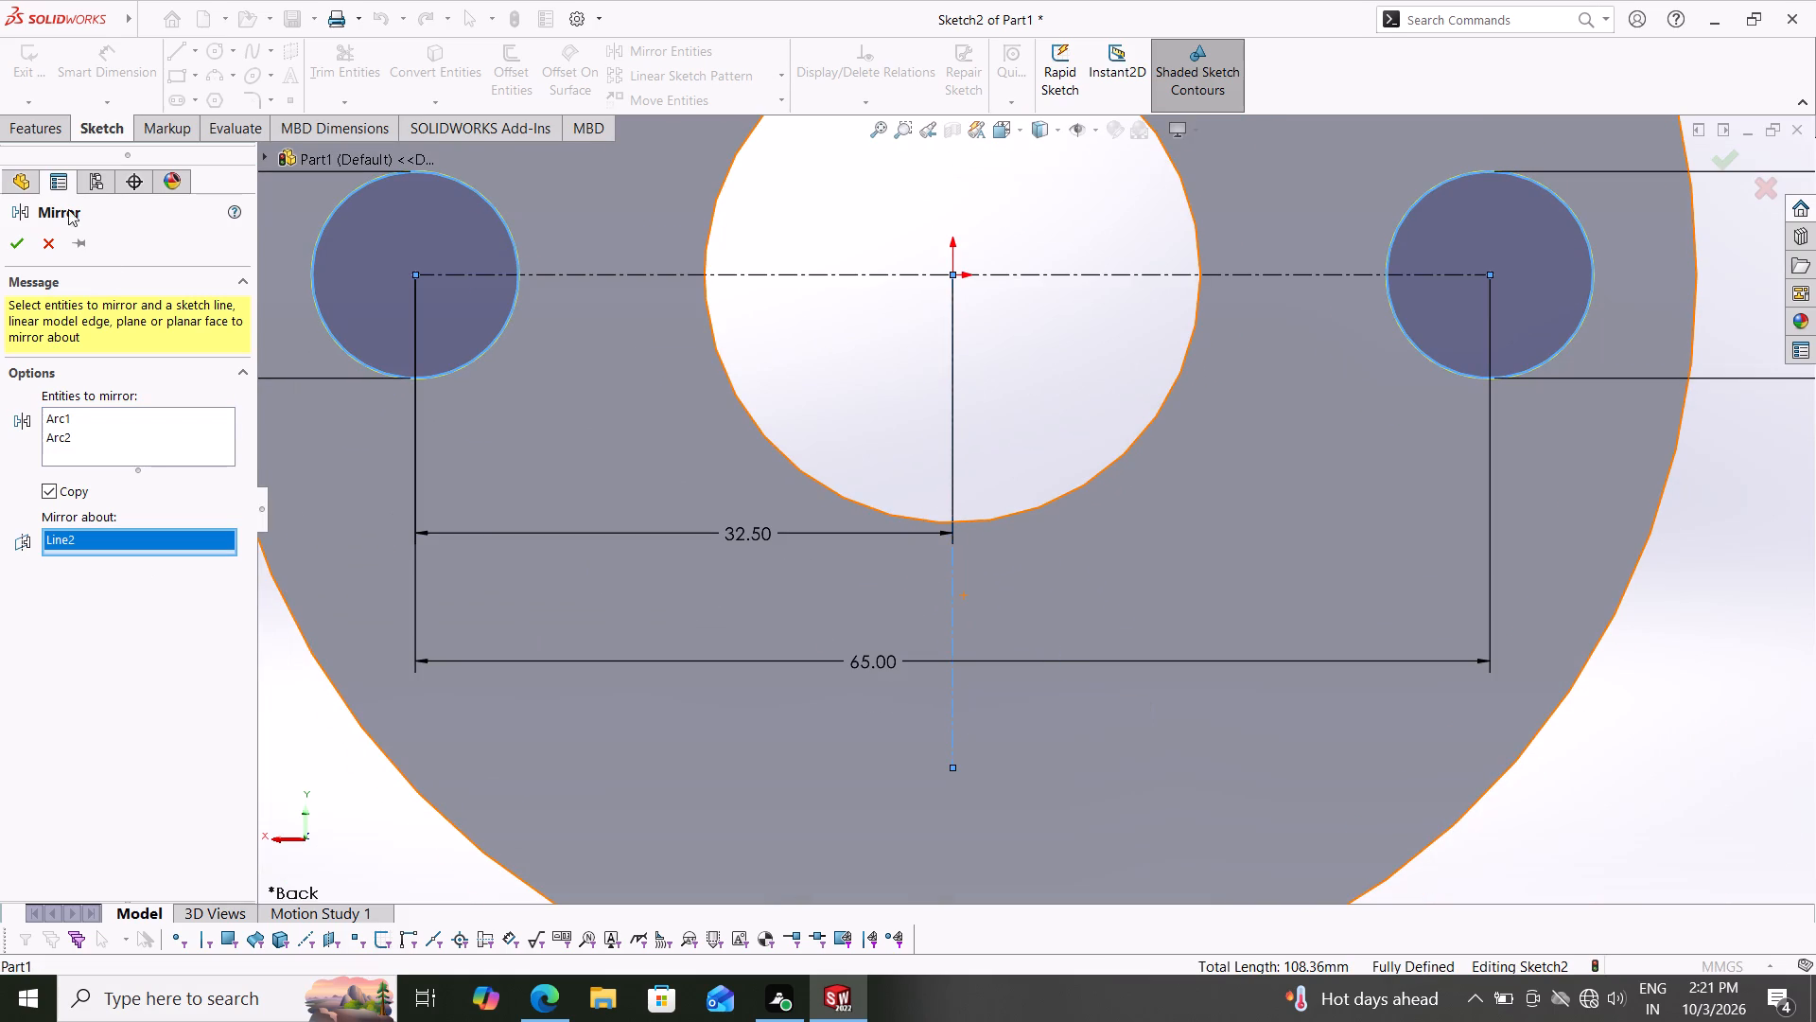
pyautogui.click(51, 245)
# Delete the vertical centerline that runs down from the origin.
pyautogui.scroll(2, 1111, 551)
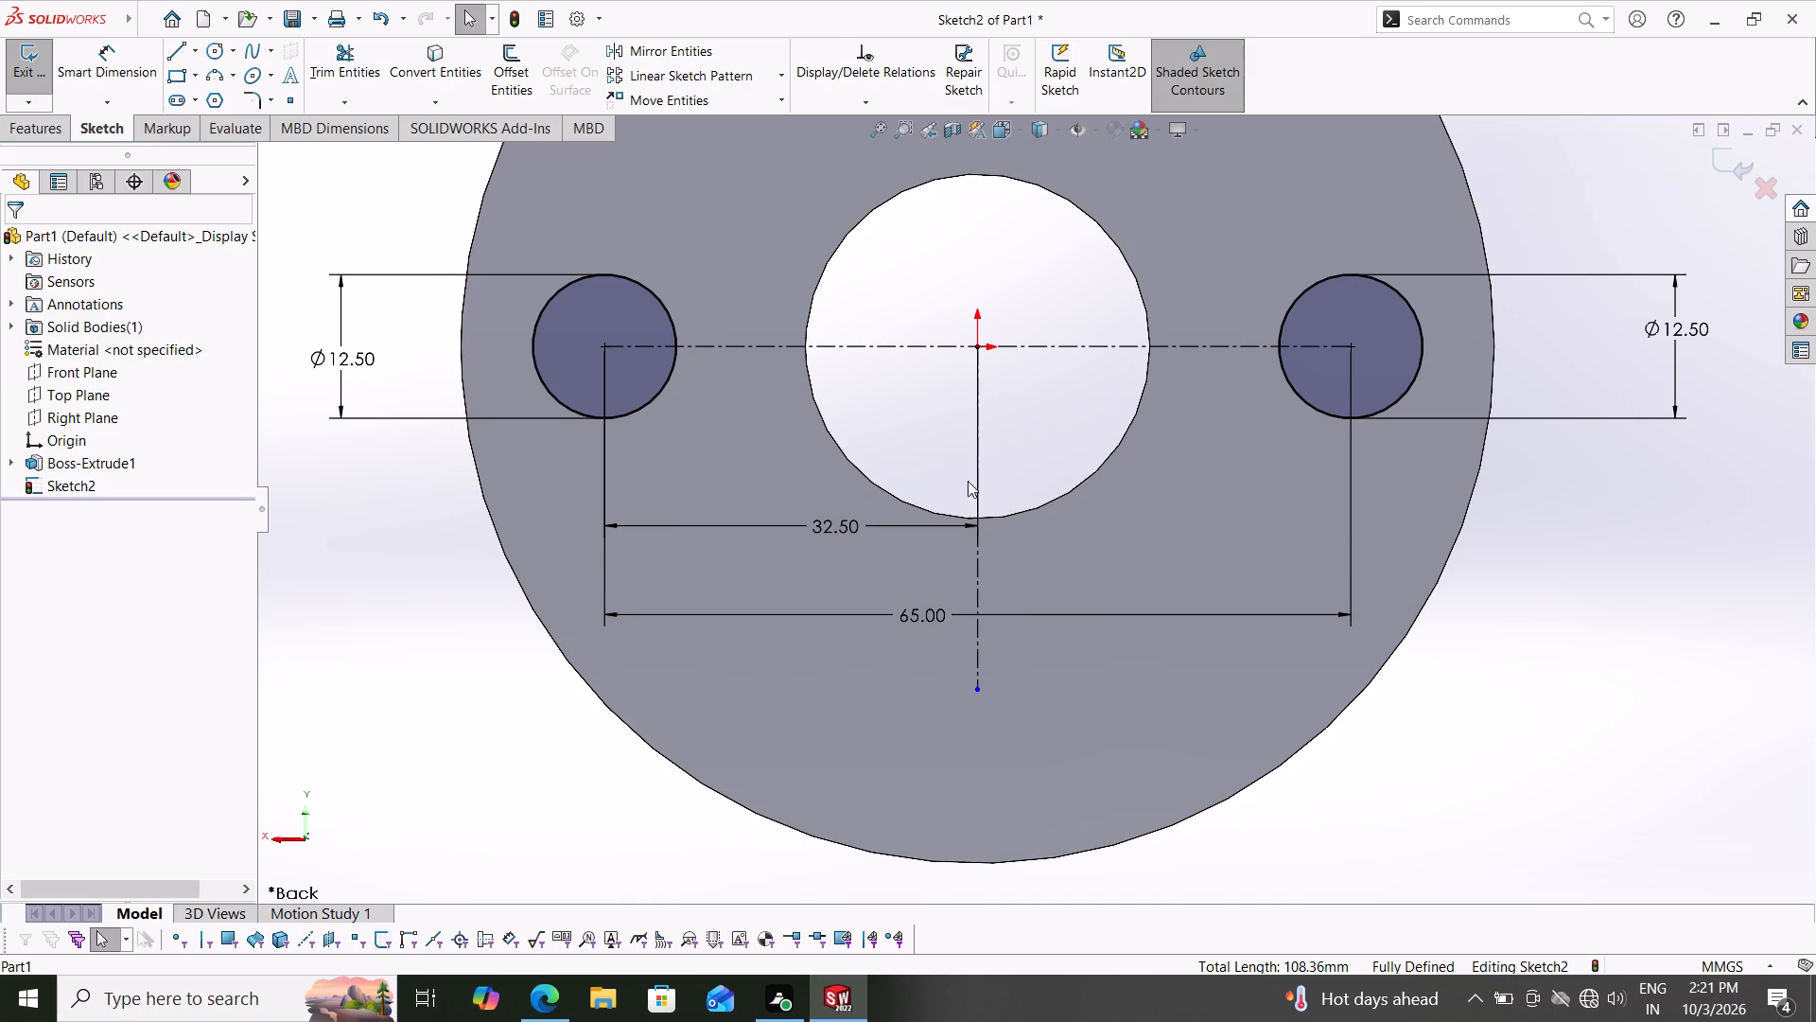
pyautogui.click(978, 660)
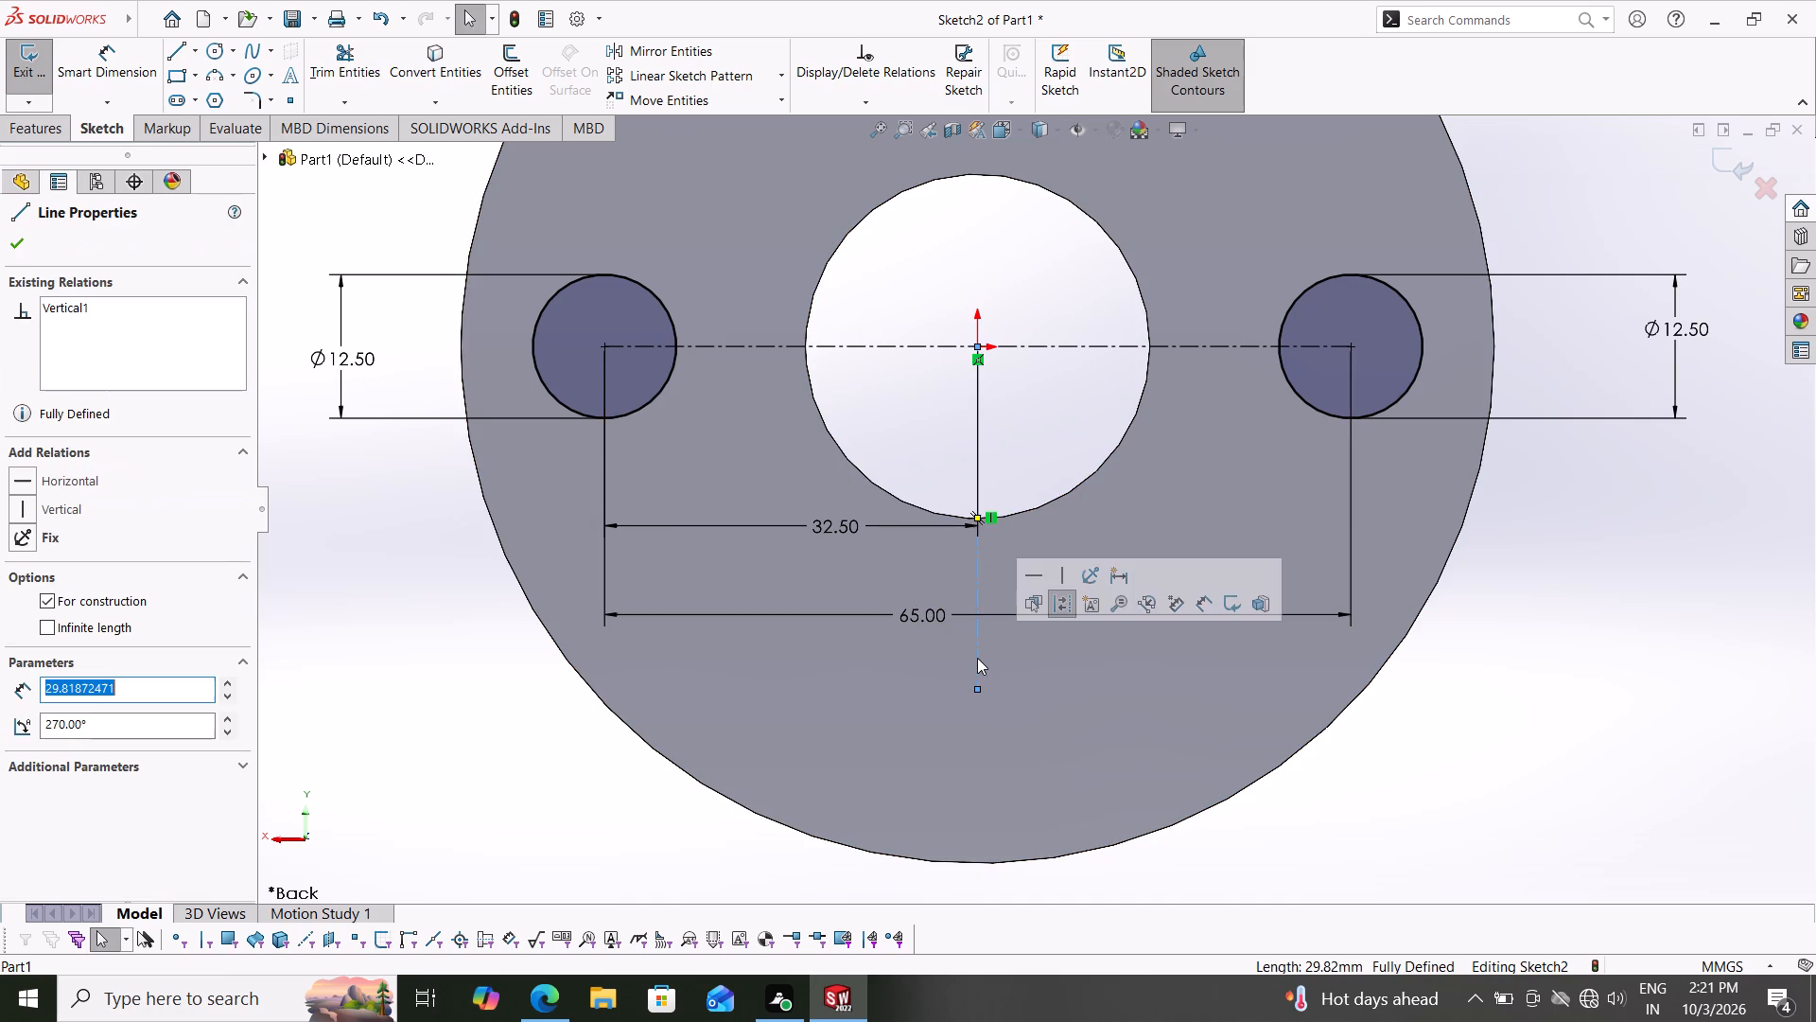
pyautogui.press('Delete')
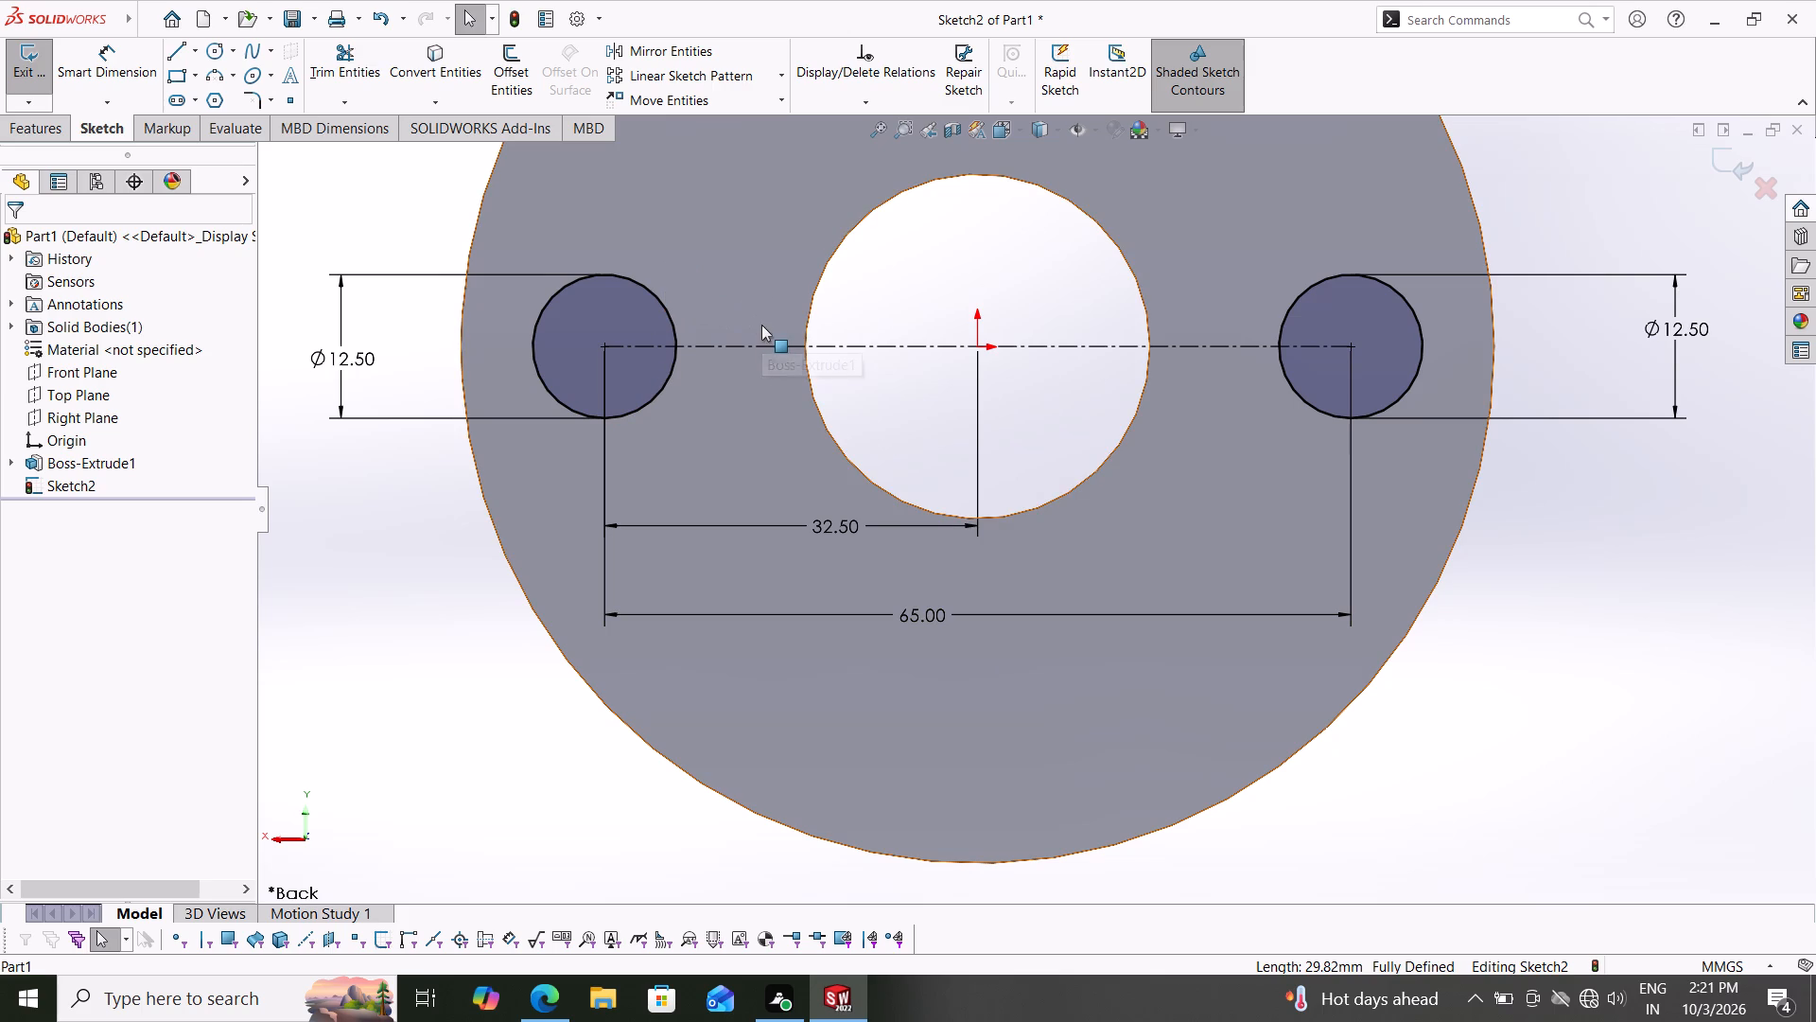
# Draw a vertical centerline about 75 mm long across the disc face, passing through the origin above and below the central hole.
pyautogui.click(201, 57)
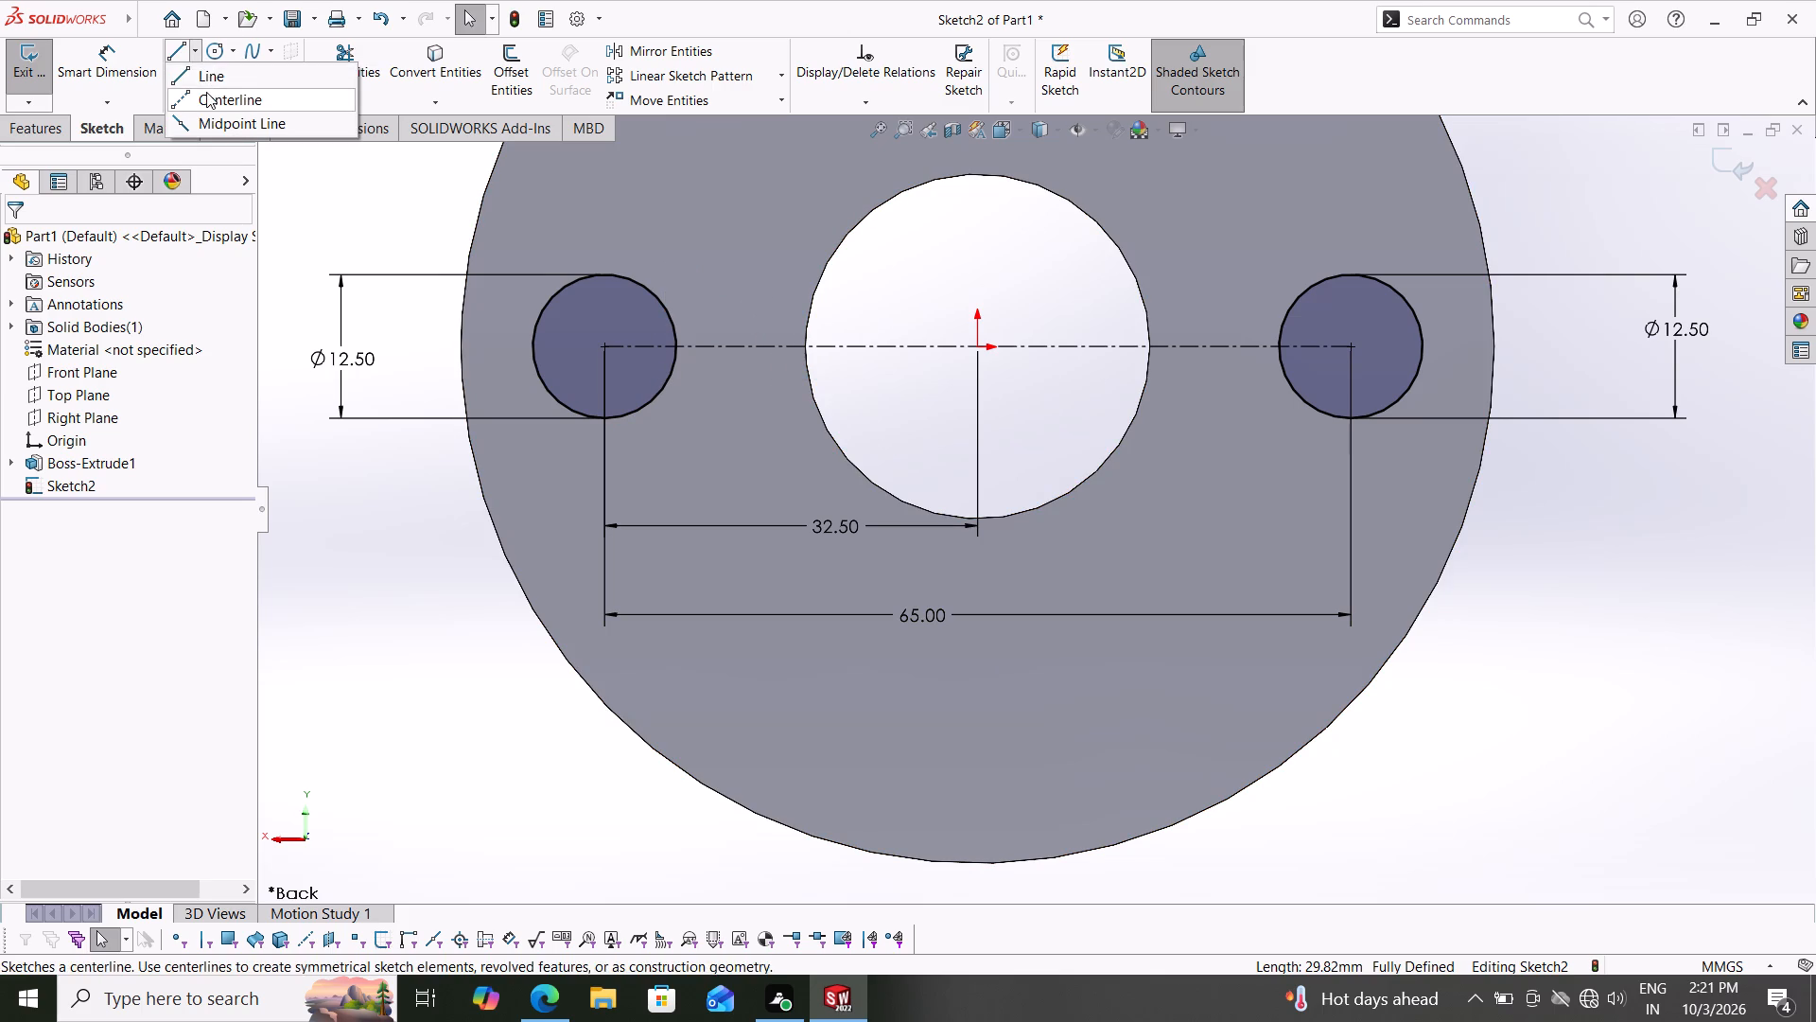
pyautogui.click(206, 92)
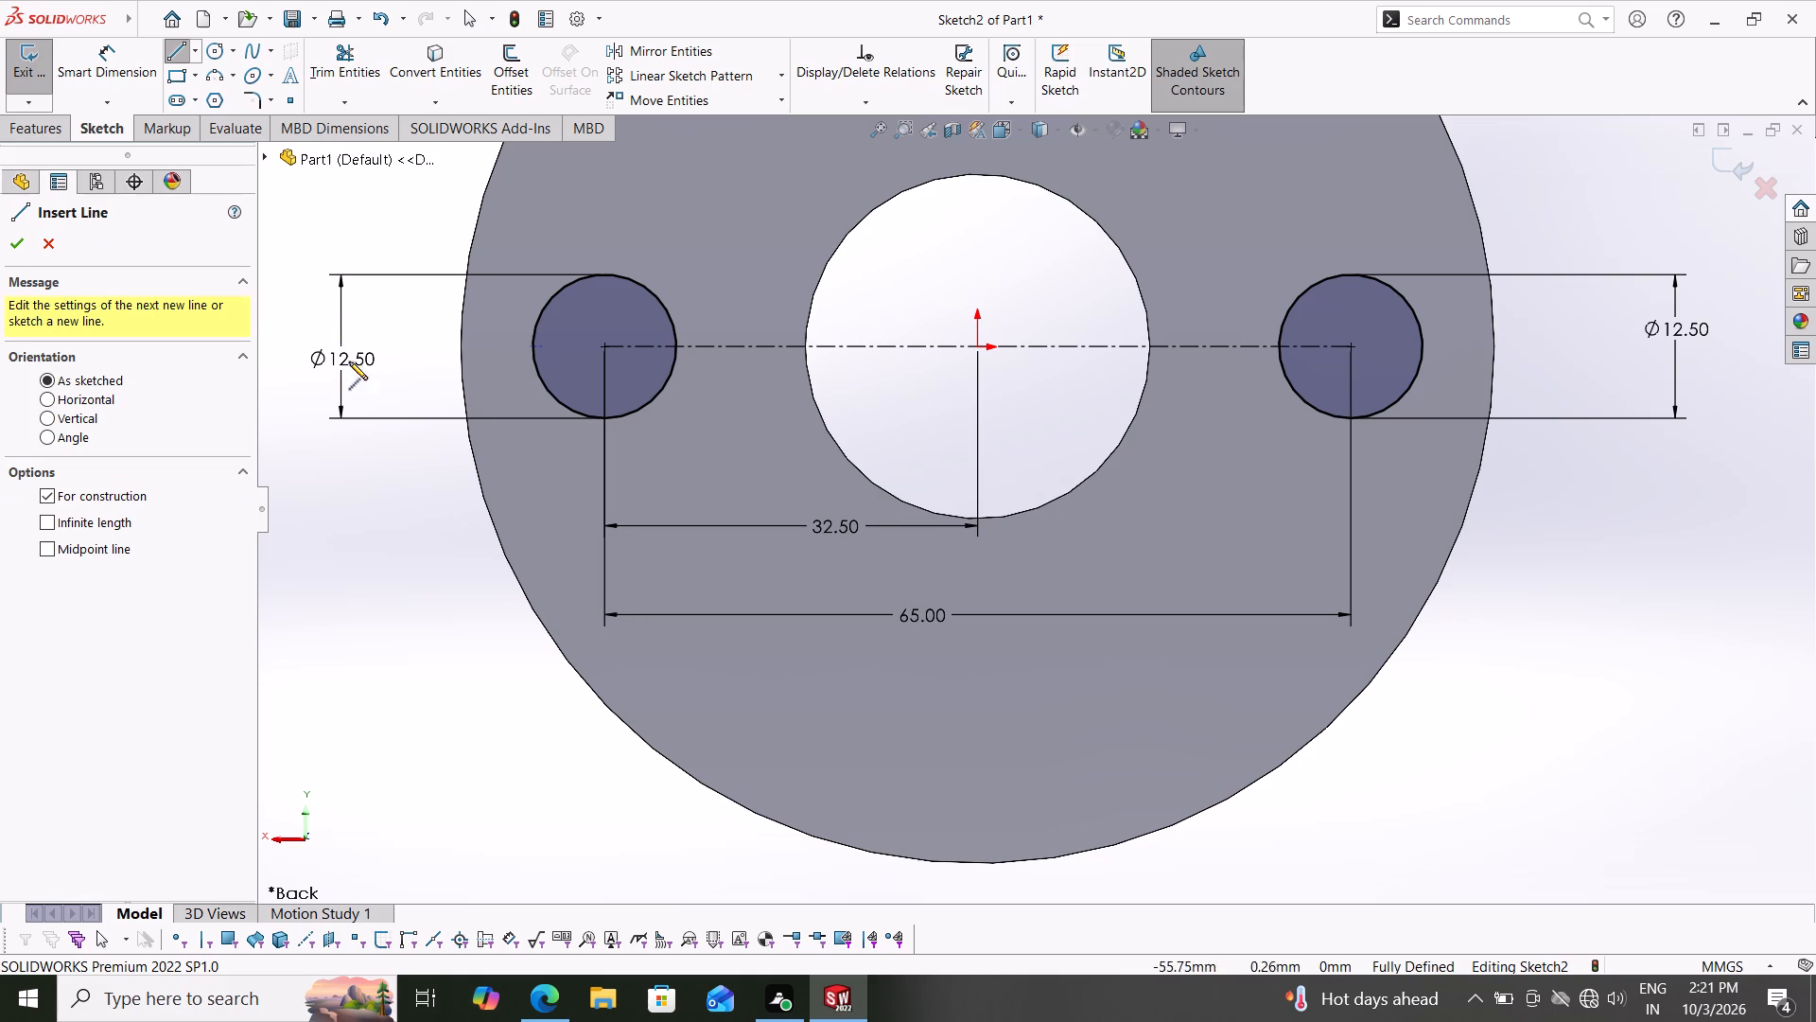
pyautogui.moveTo(980, 266); pyautogui.dragTo(972, 401, button='middle')
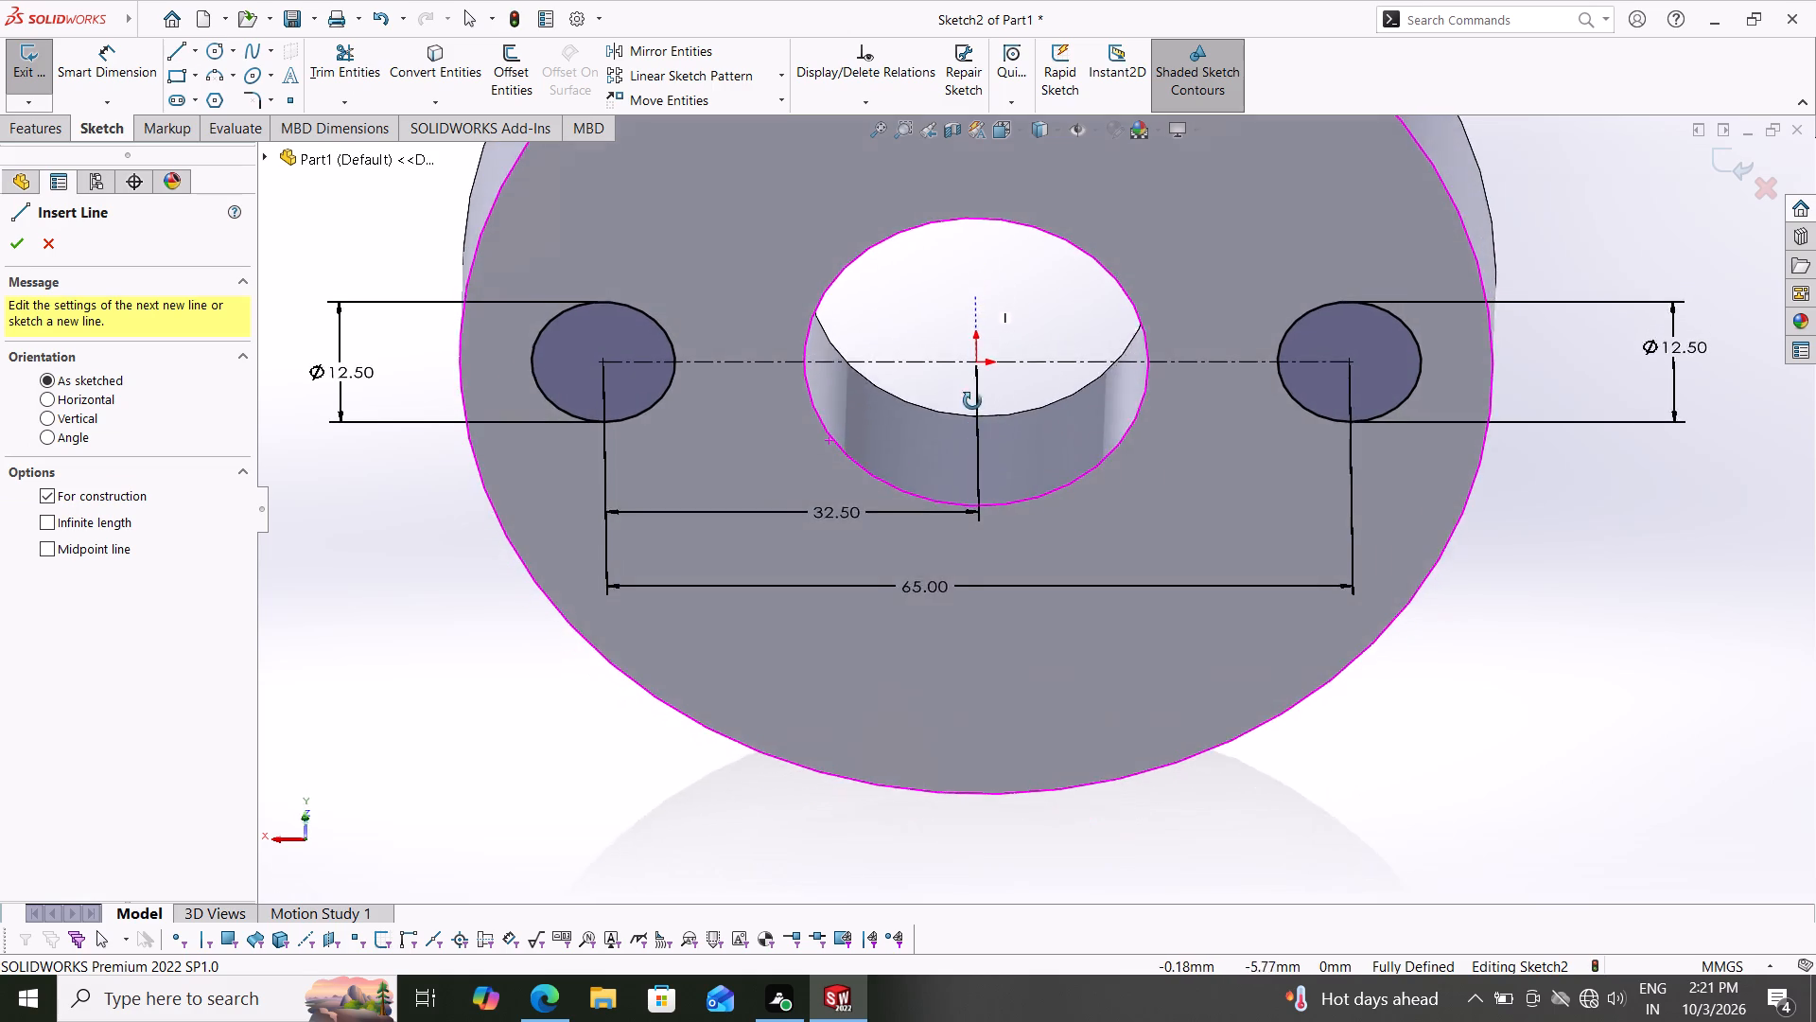
pyautogui.moveTo(972, 401); pyautogui.dragTo(971, 248, button='middle')
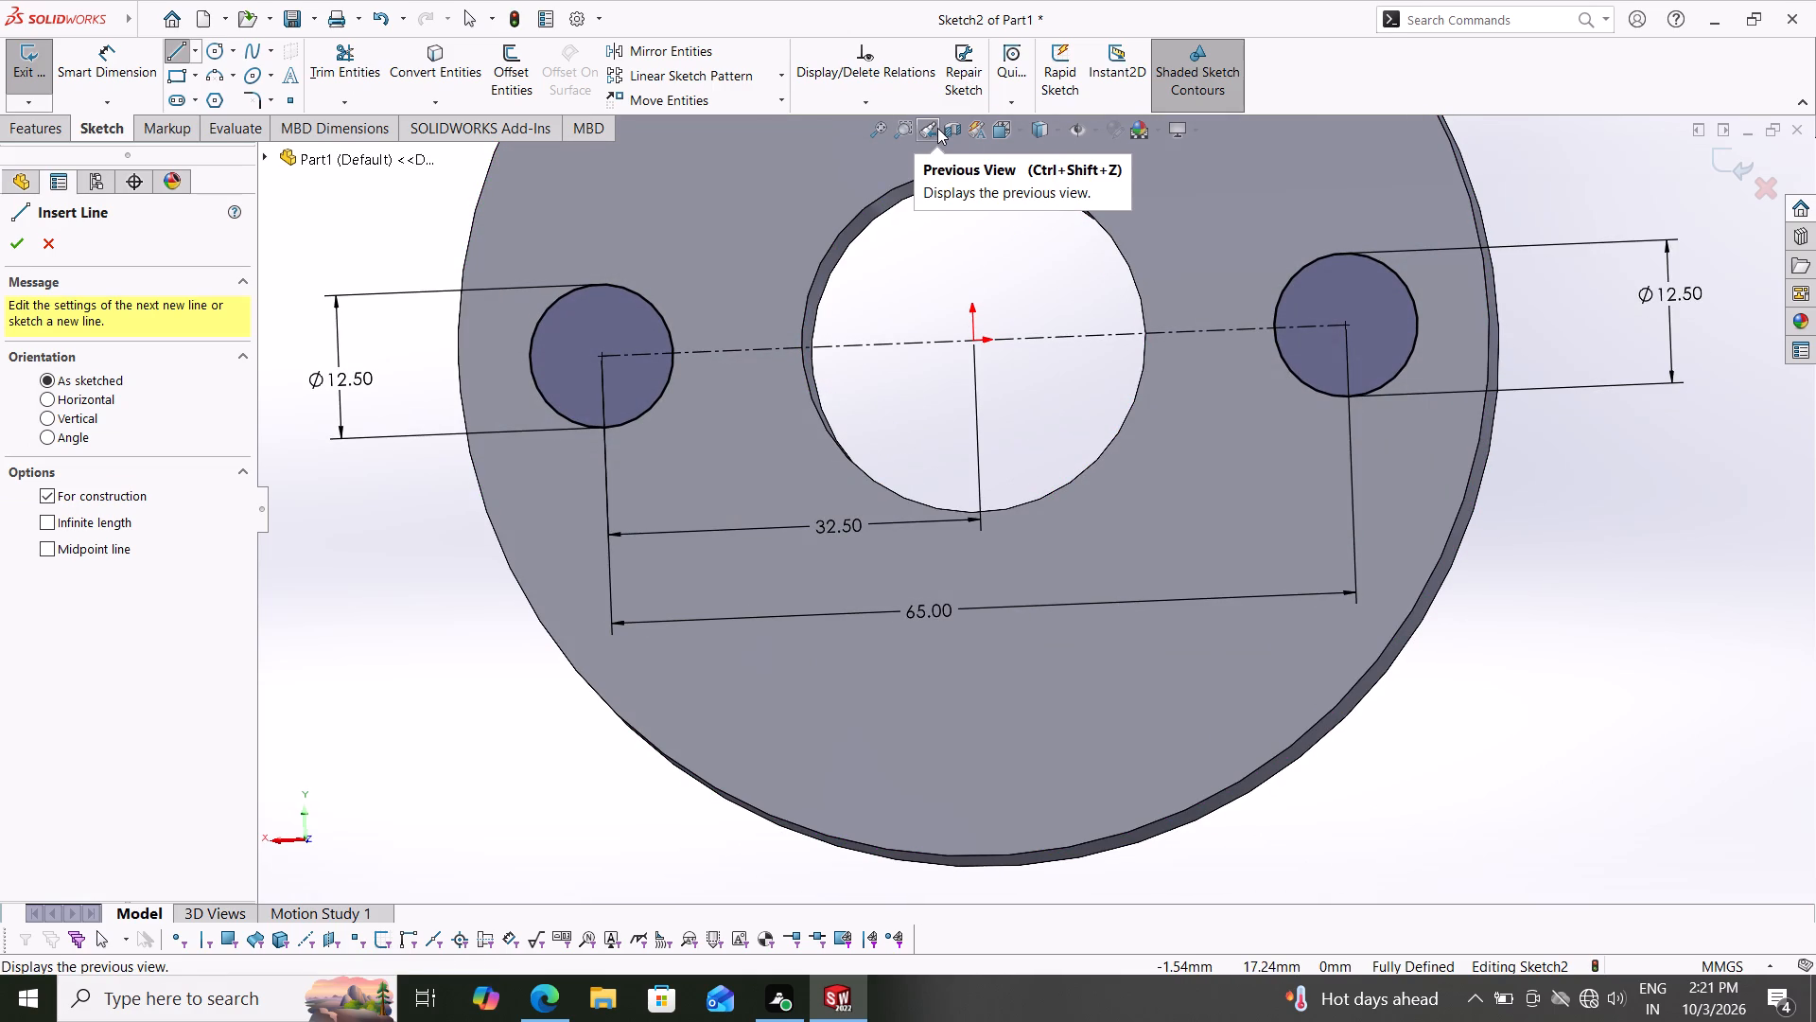
pyautogui.click(937, 128)
pyautogui.scroll(-2, 1008, 426)
pyautogui.scroll(3, 1006, 422)
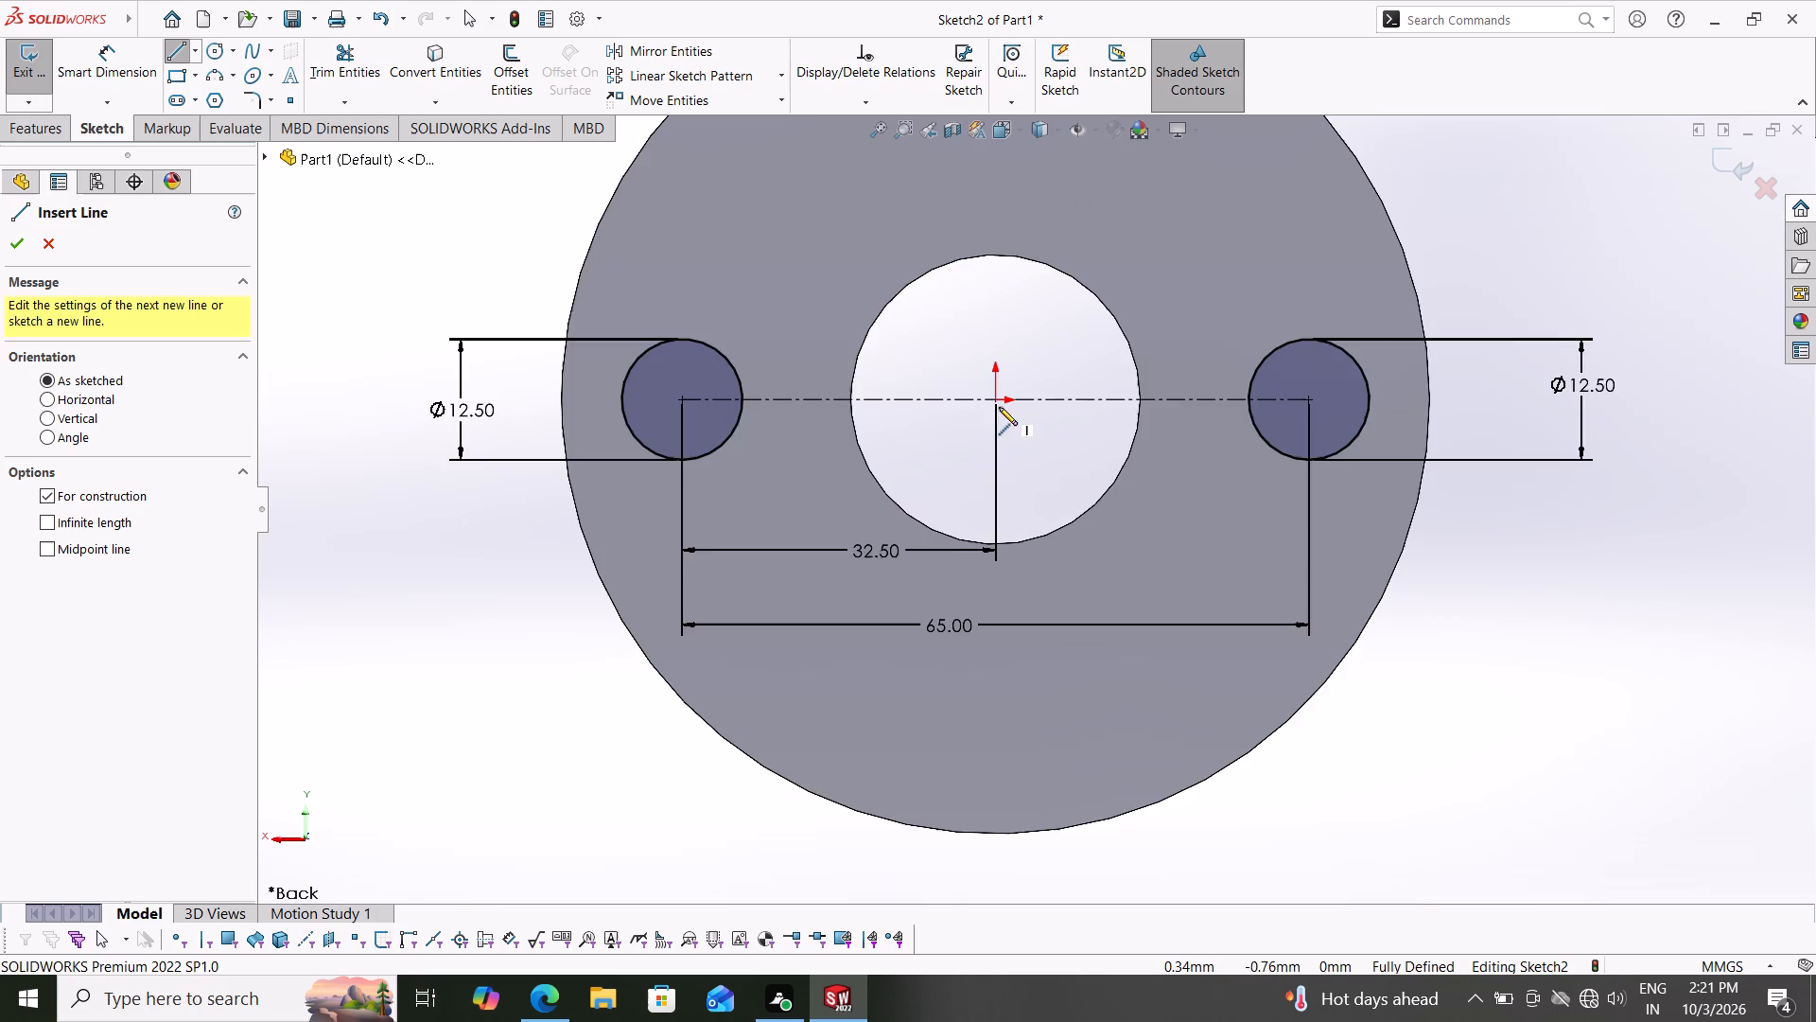
pyautogui.scroll(1, 998, 401)
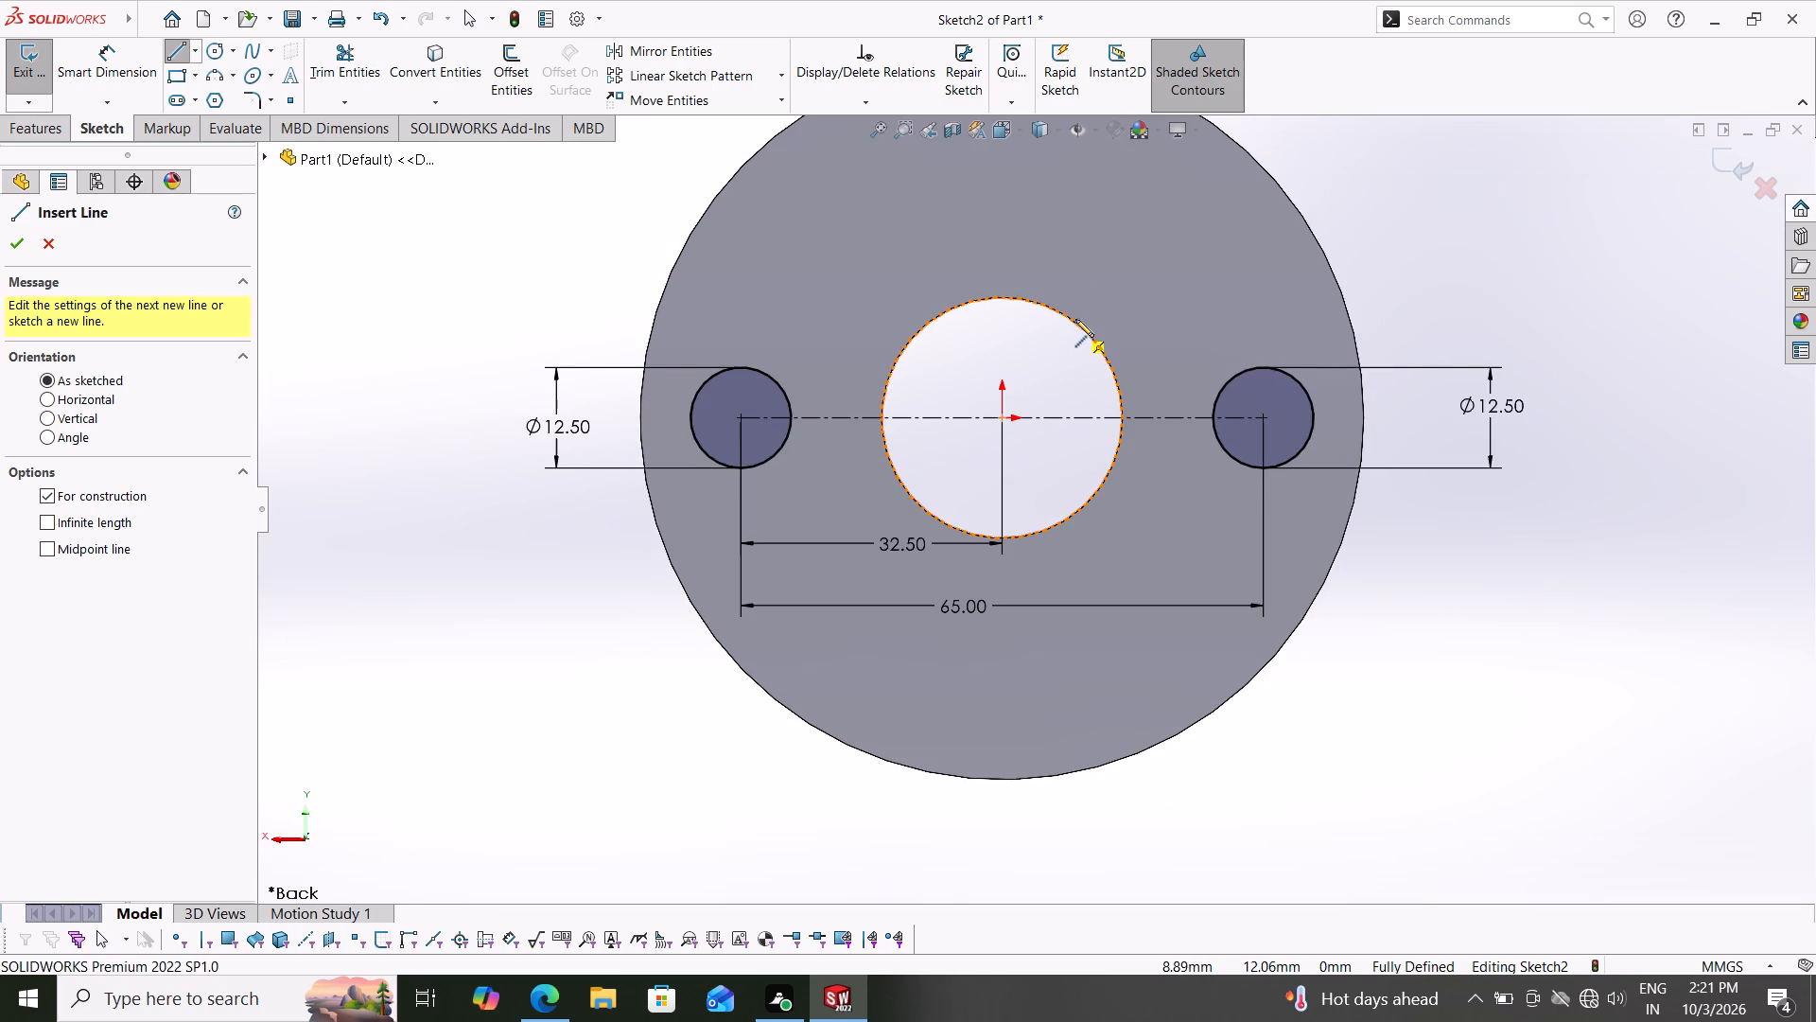
pyautogui.scroll(2, 1075, 319)
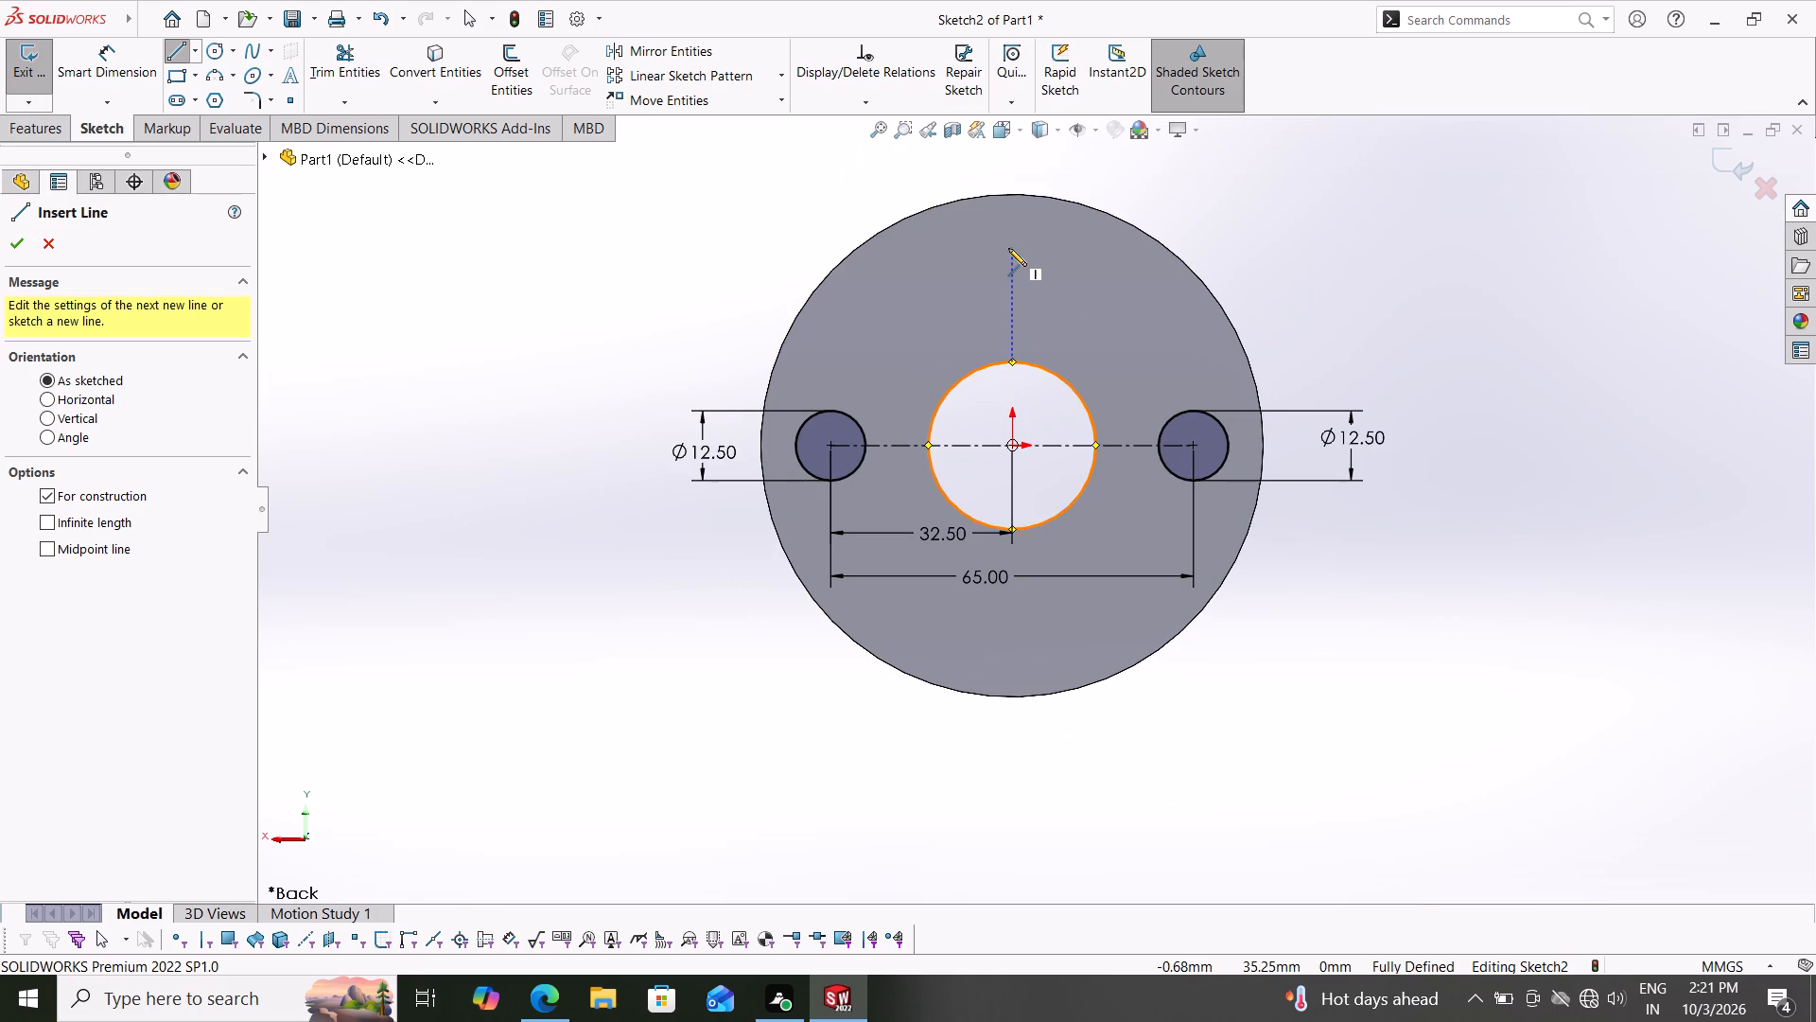
pyautogui.click(1008, 239)
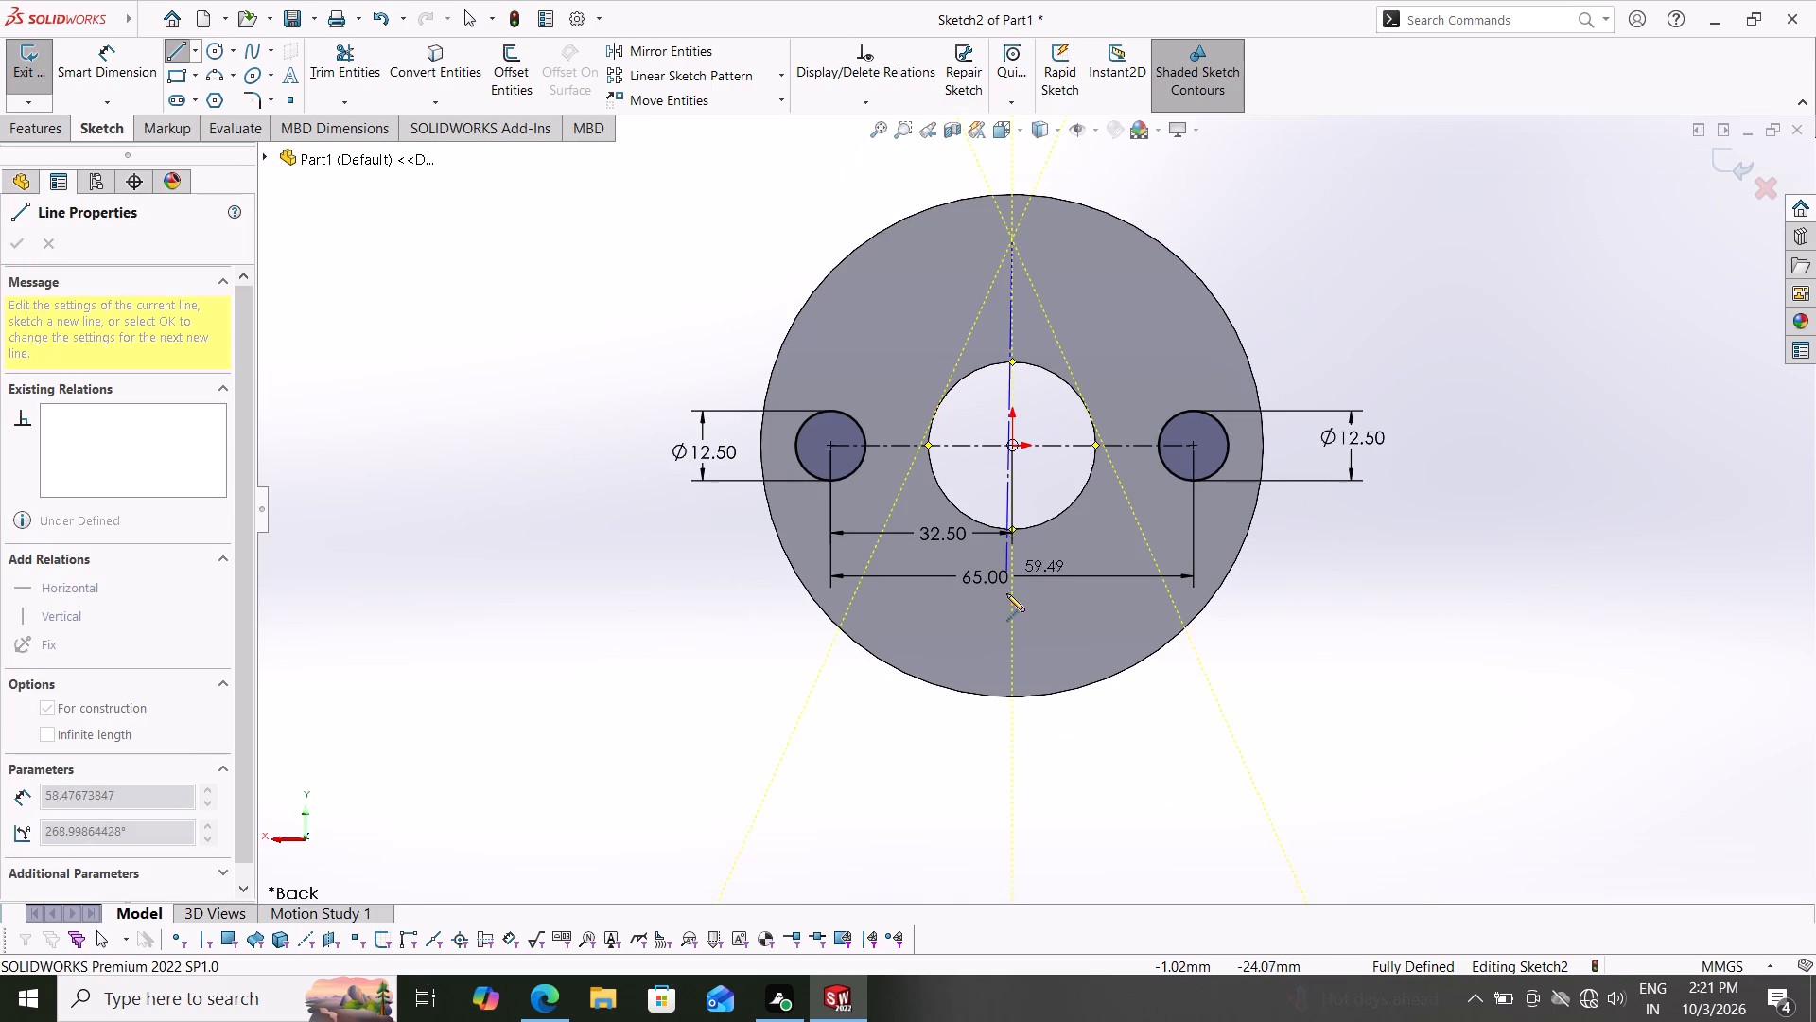
pyautogui.moveTo(1015, 658); pyautogui.dragTo(1041, 639)
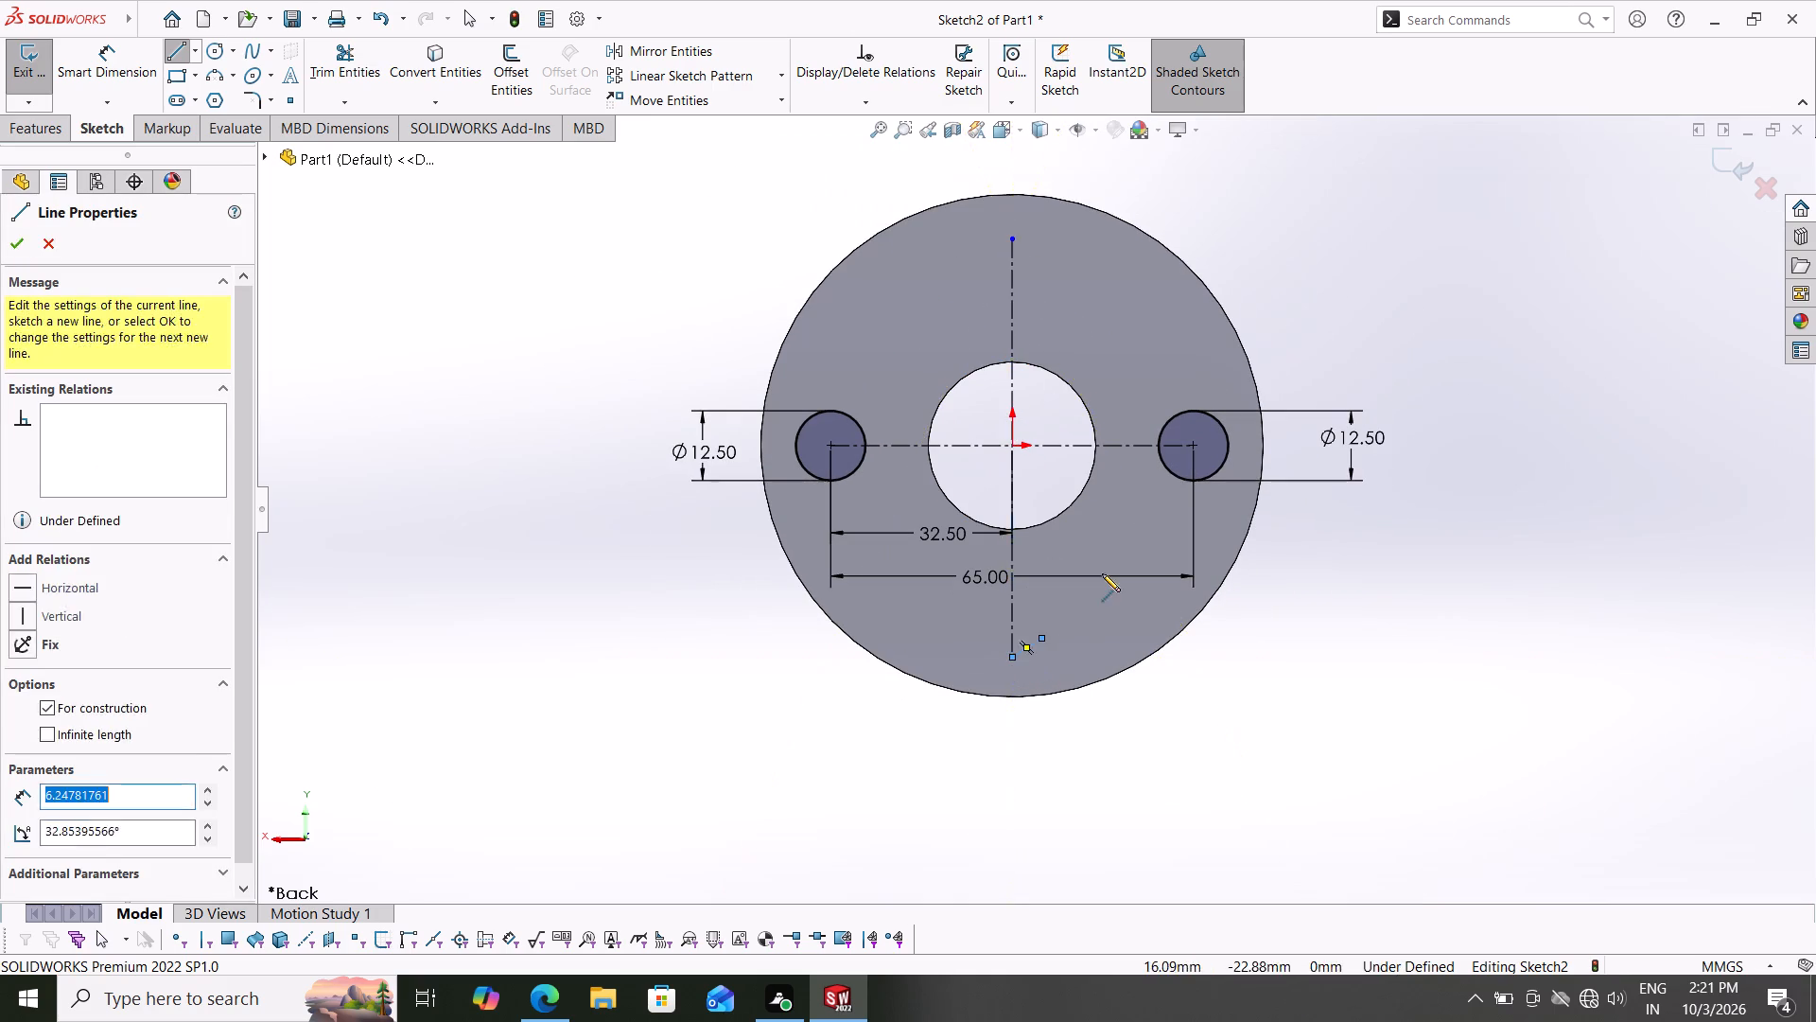
pyautogui.press('Escape')
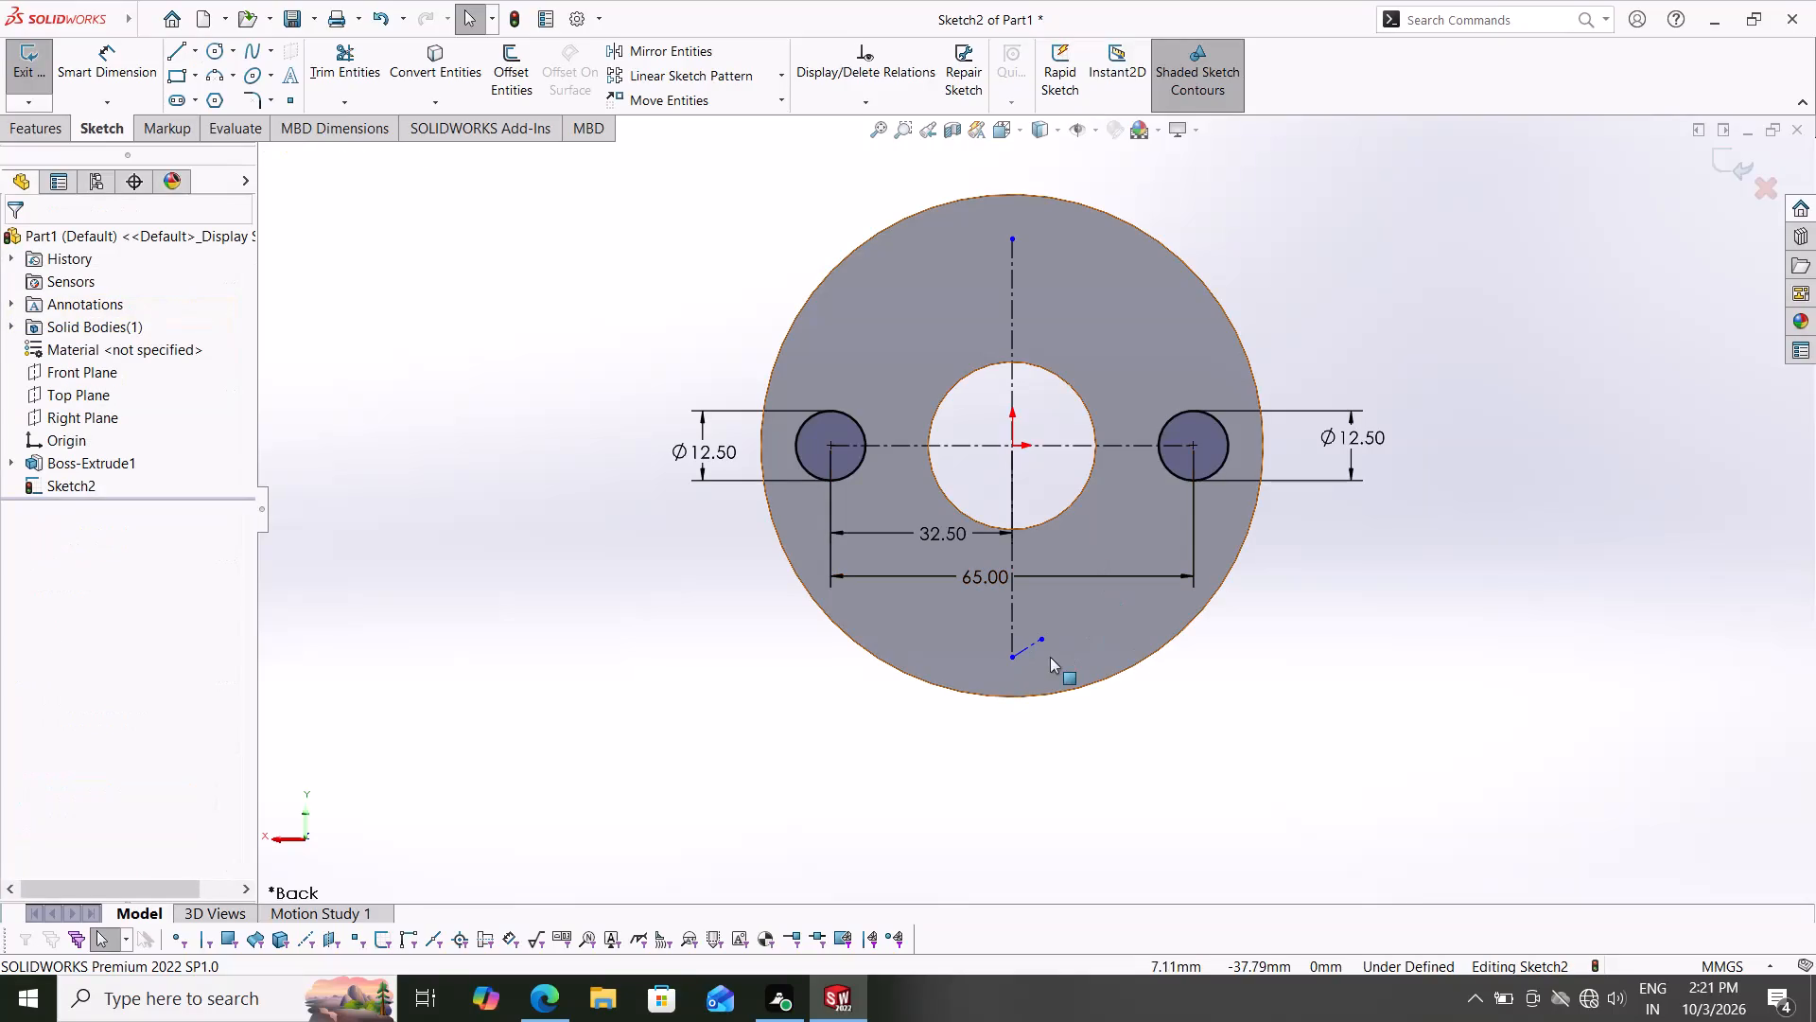
# Delete the short slanted centerline segment attached to the vertical centerline's lower end.
pyautogui.click(1028, 642)
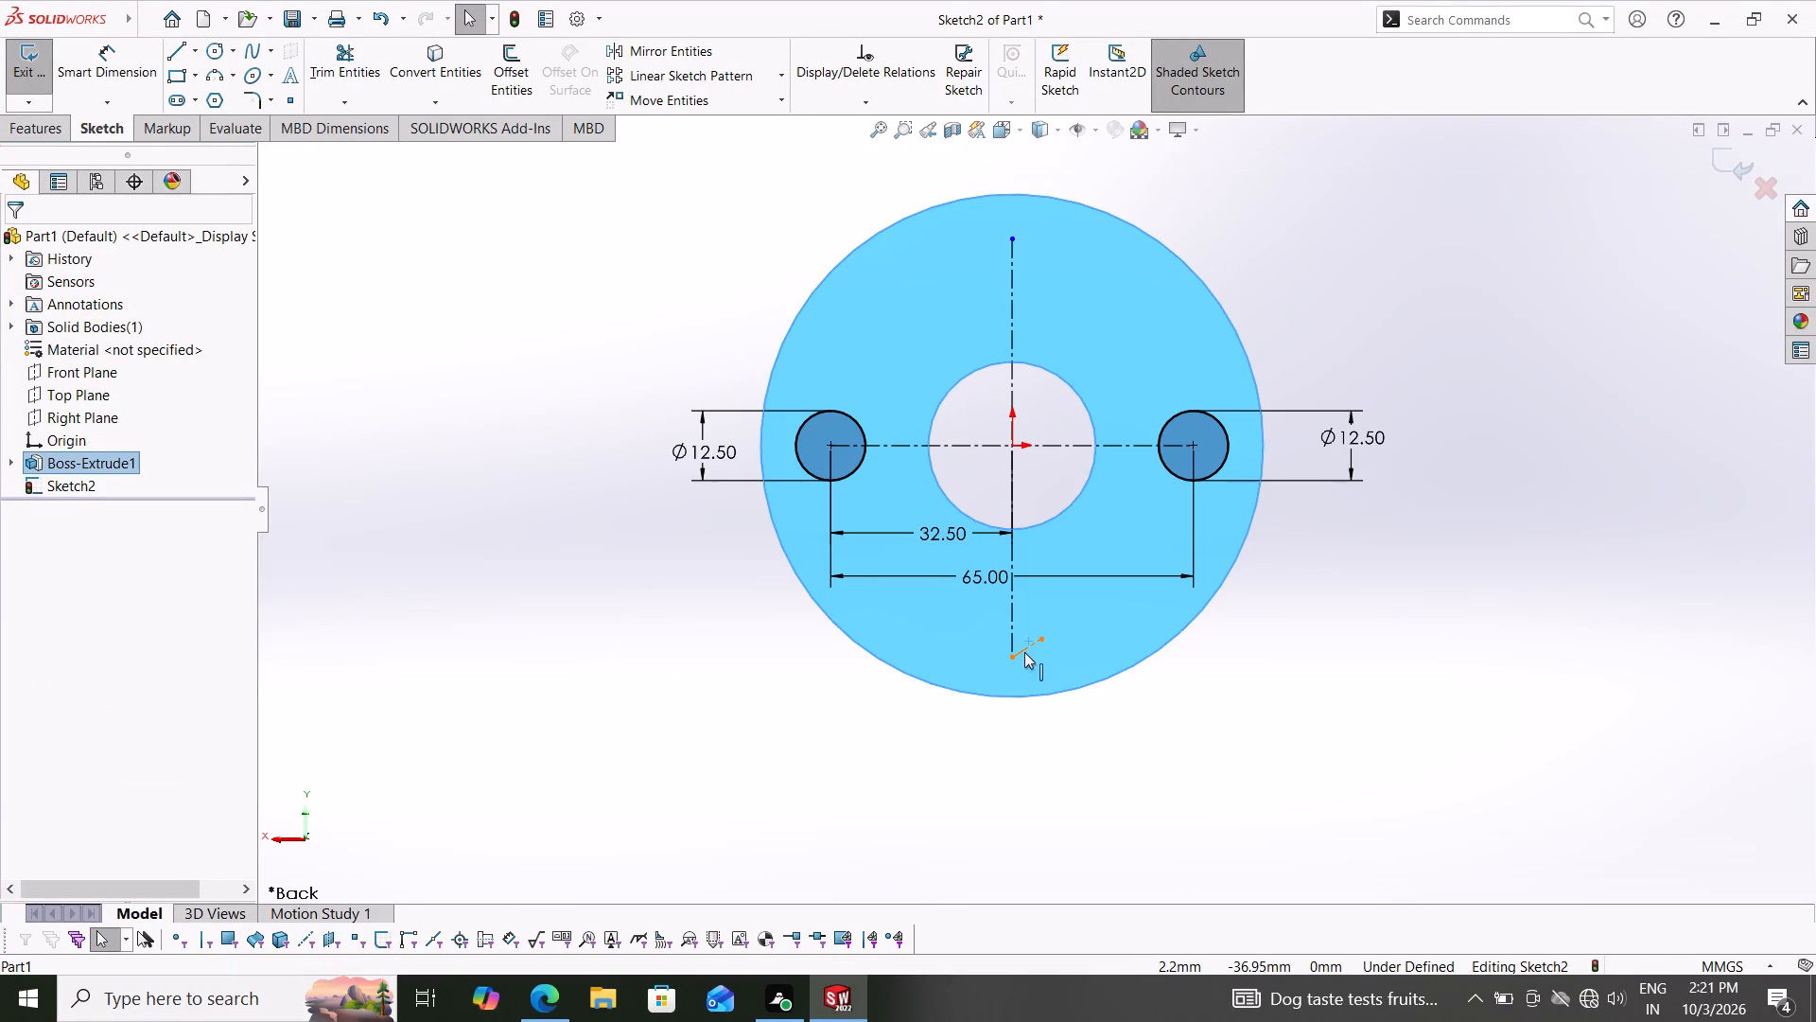
pyautogui.press('Escape')
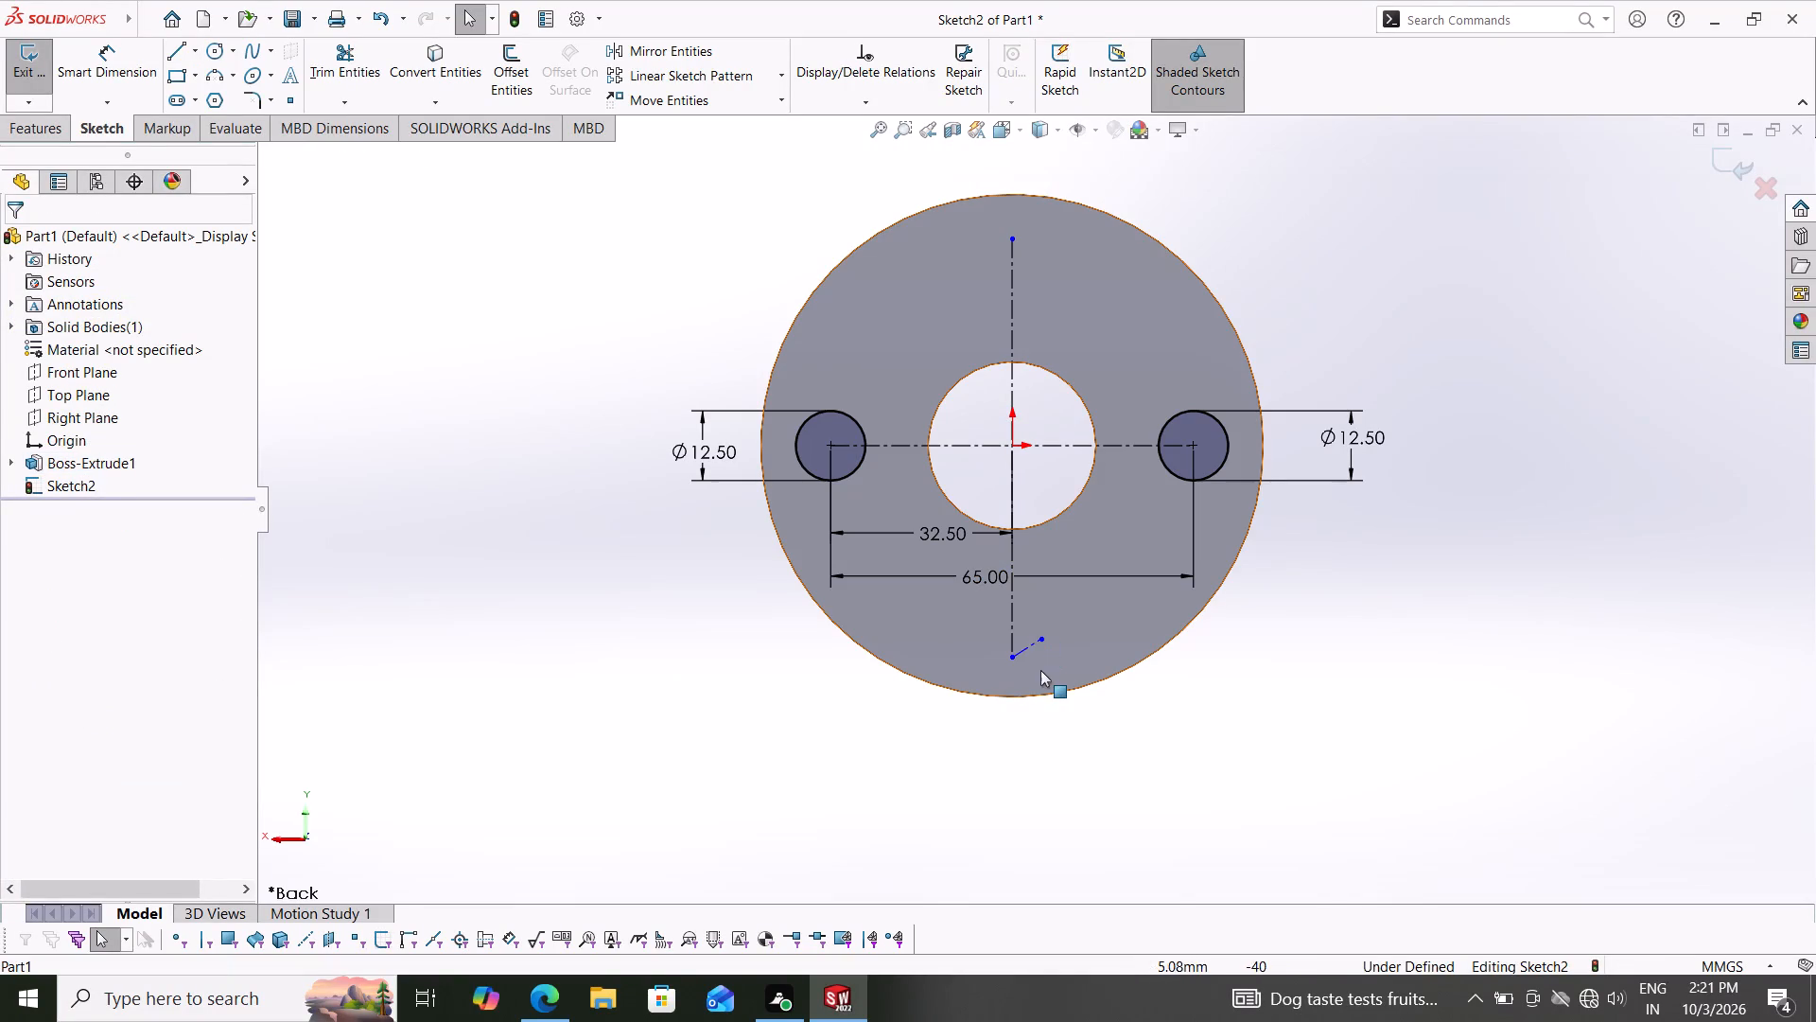
pyautogui.click(1030, 645)
pyautogui.press('Delete')
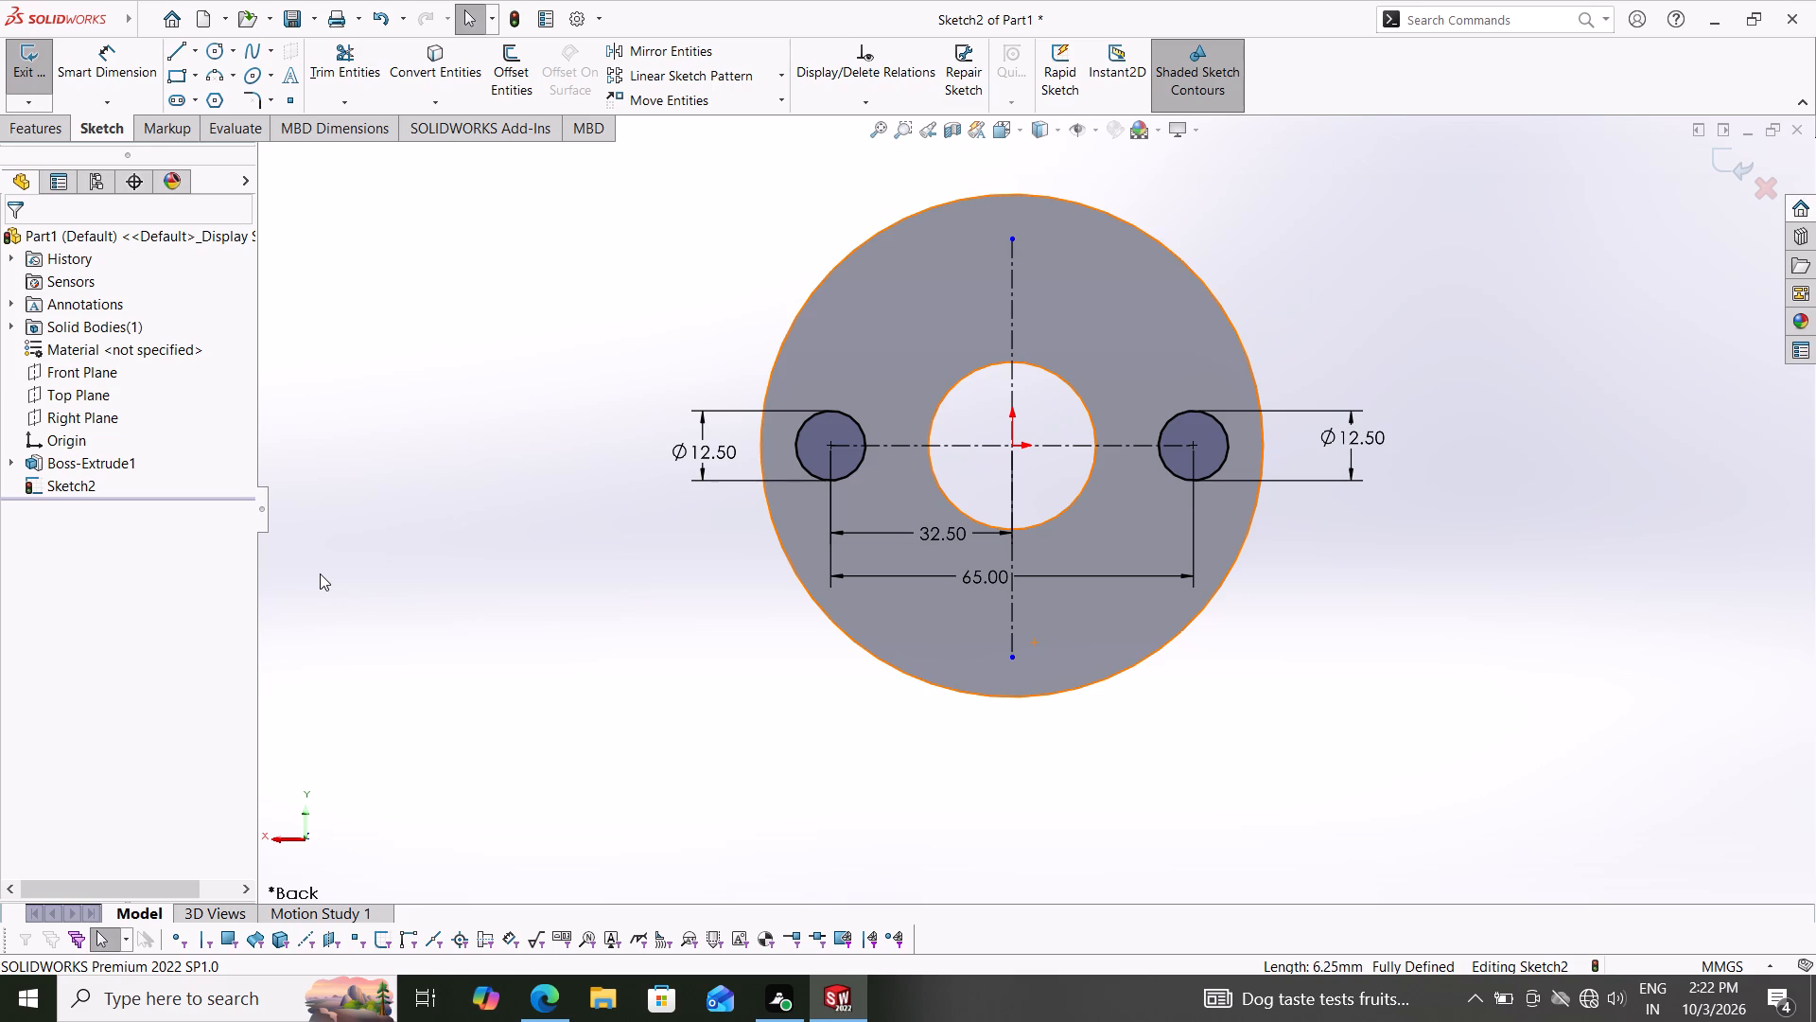
# Dimension the distance between the vertical centerline's two endpoints to 65 mm.
pyautogui.click(114, 61)
pyautogui.click(1010, 235)
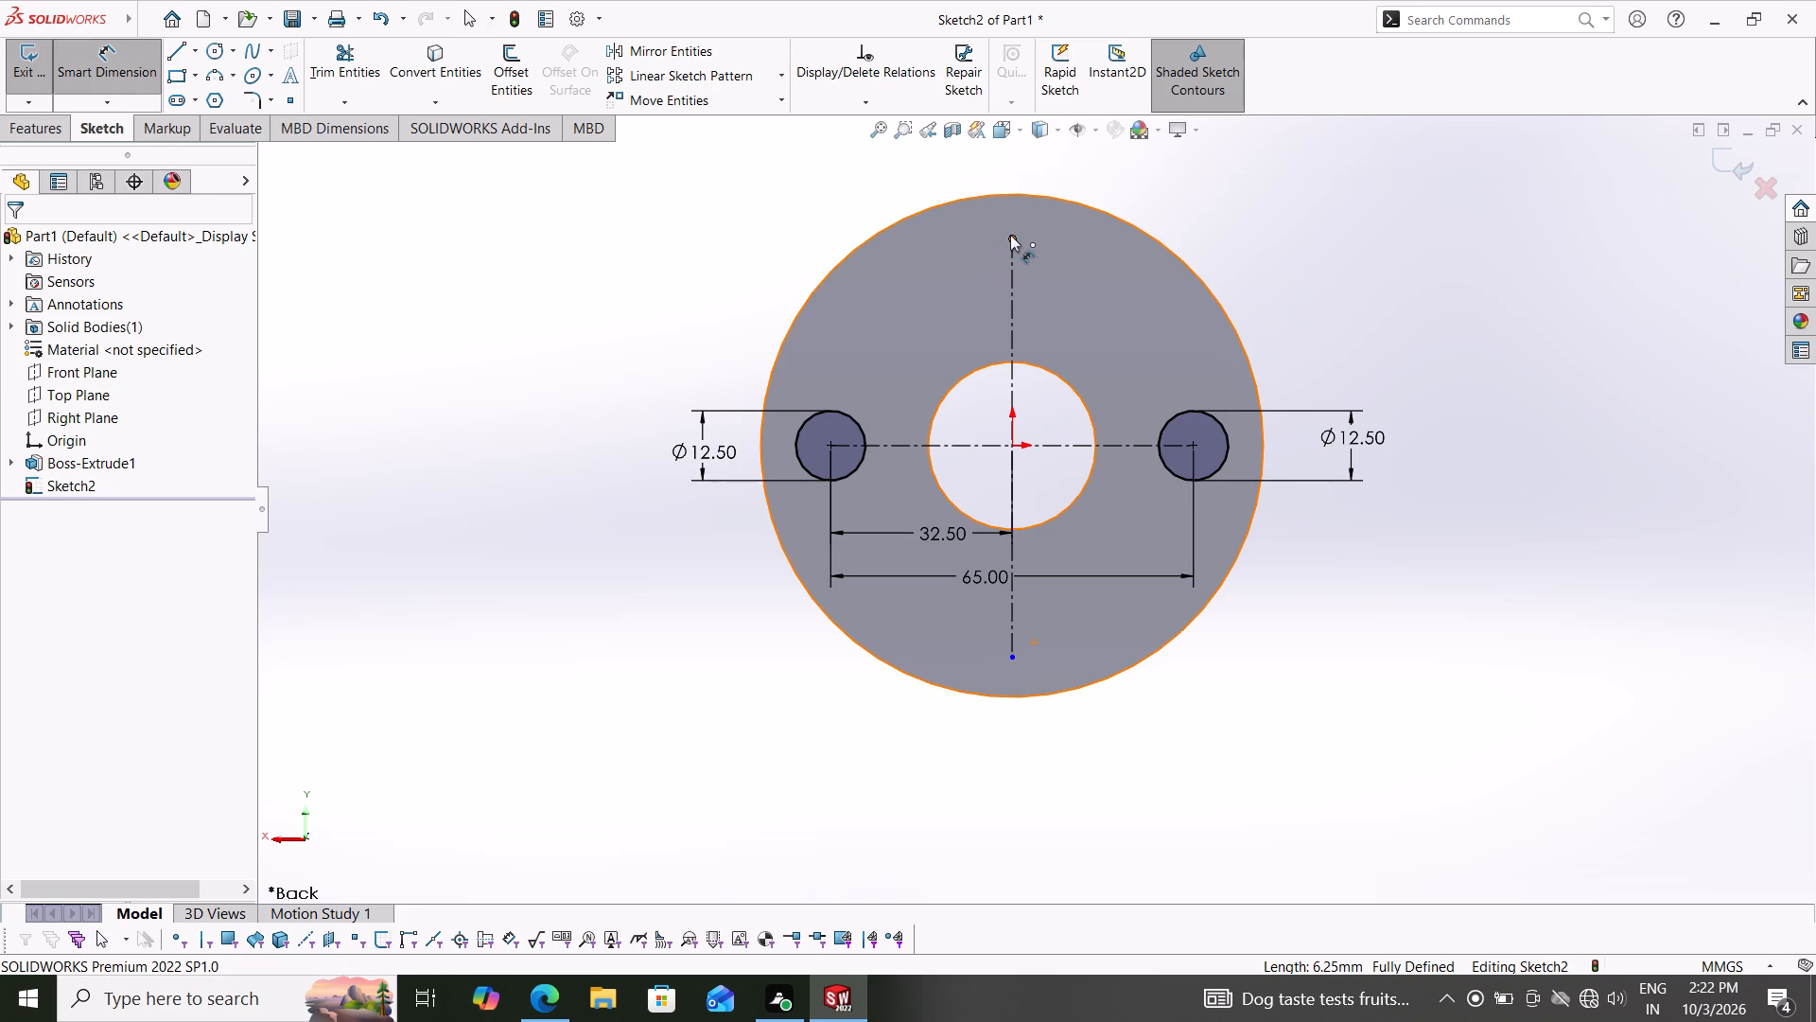
pyautogui.click(1017, 657)
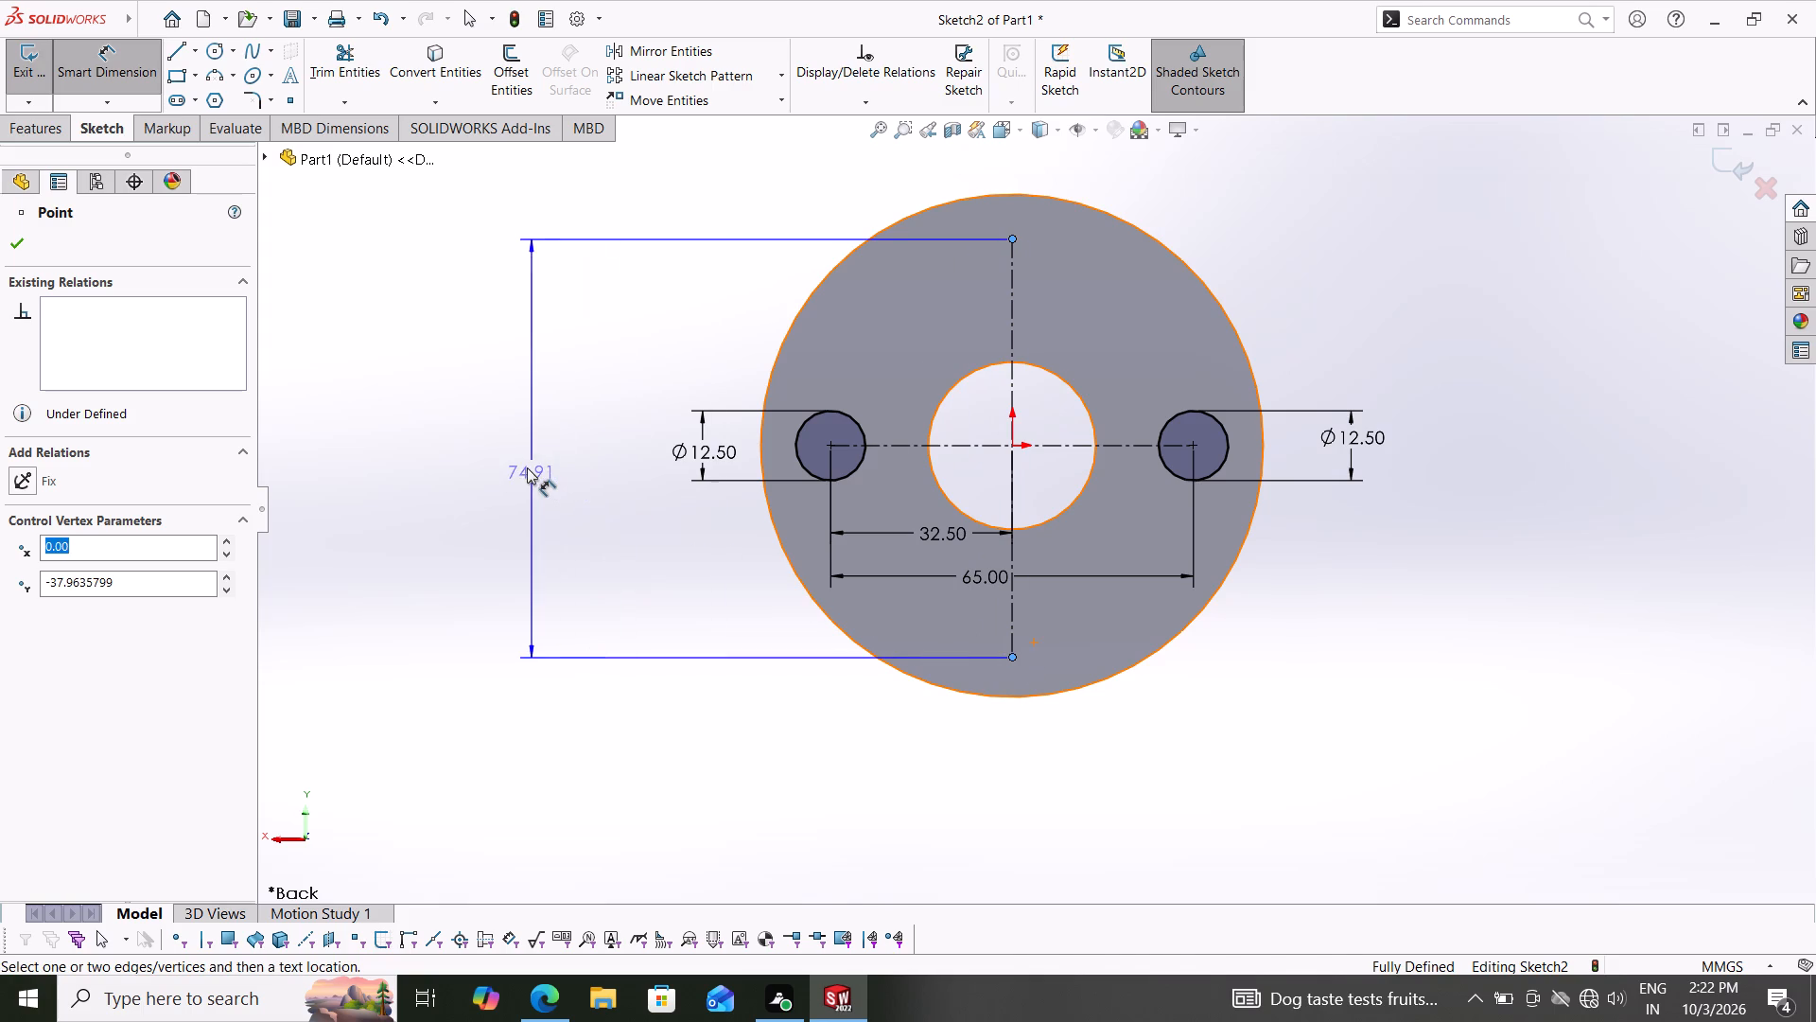
pyautogui.click(528, 465)
pyautogui.write('65')
pyautogui.press('Return')
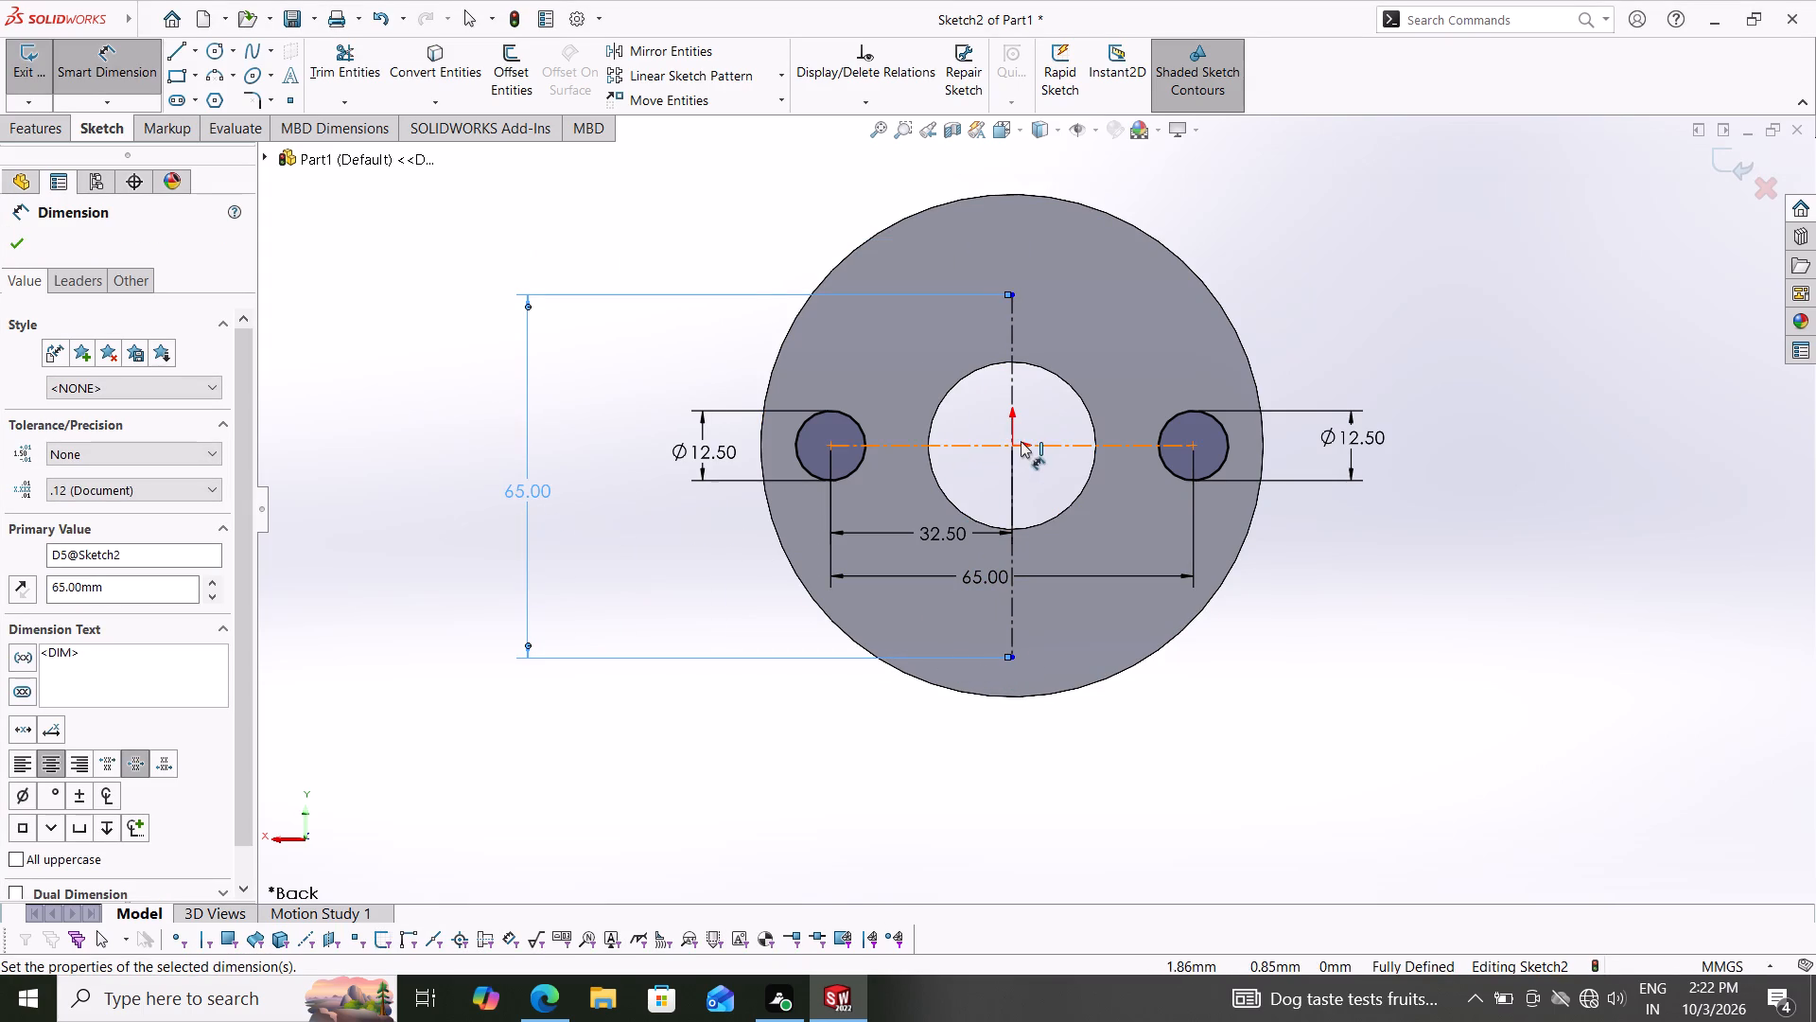
# Dimension the distance from the origin to the vertical centerline's upper endpoint as 65/2 mm.
pyautogui.moveTo(1008, 443); pyautogui.dragTo(1005, 427)
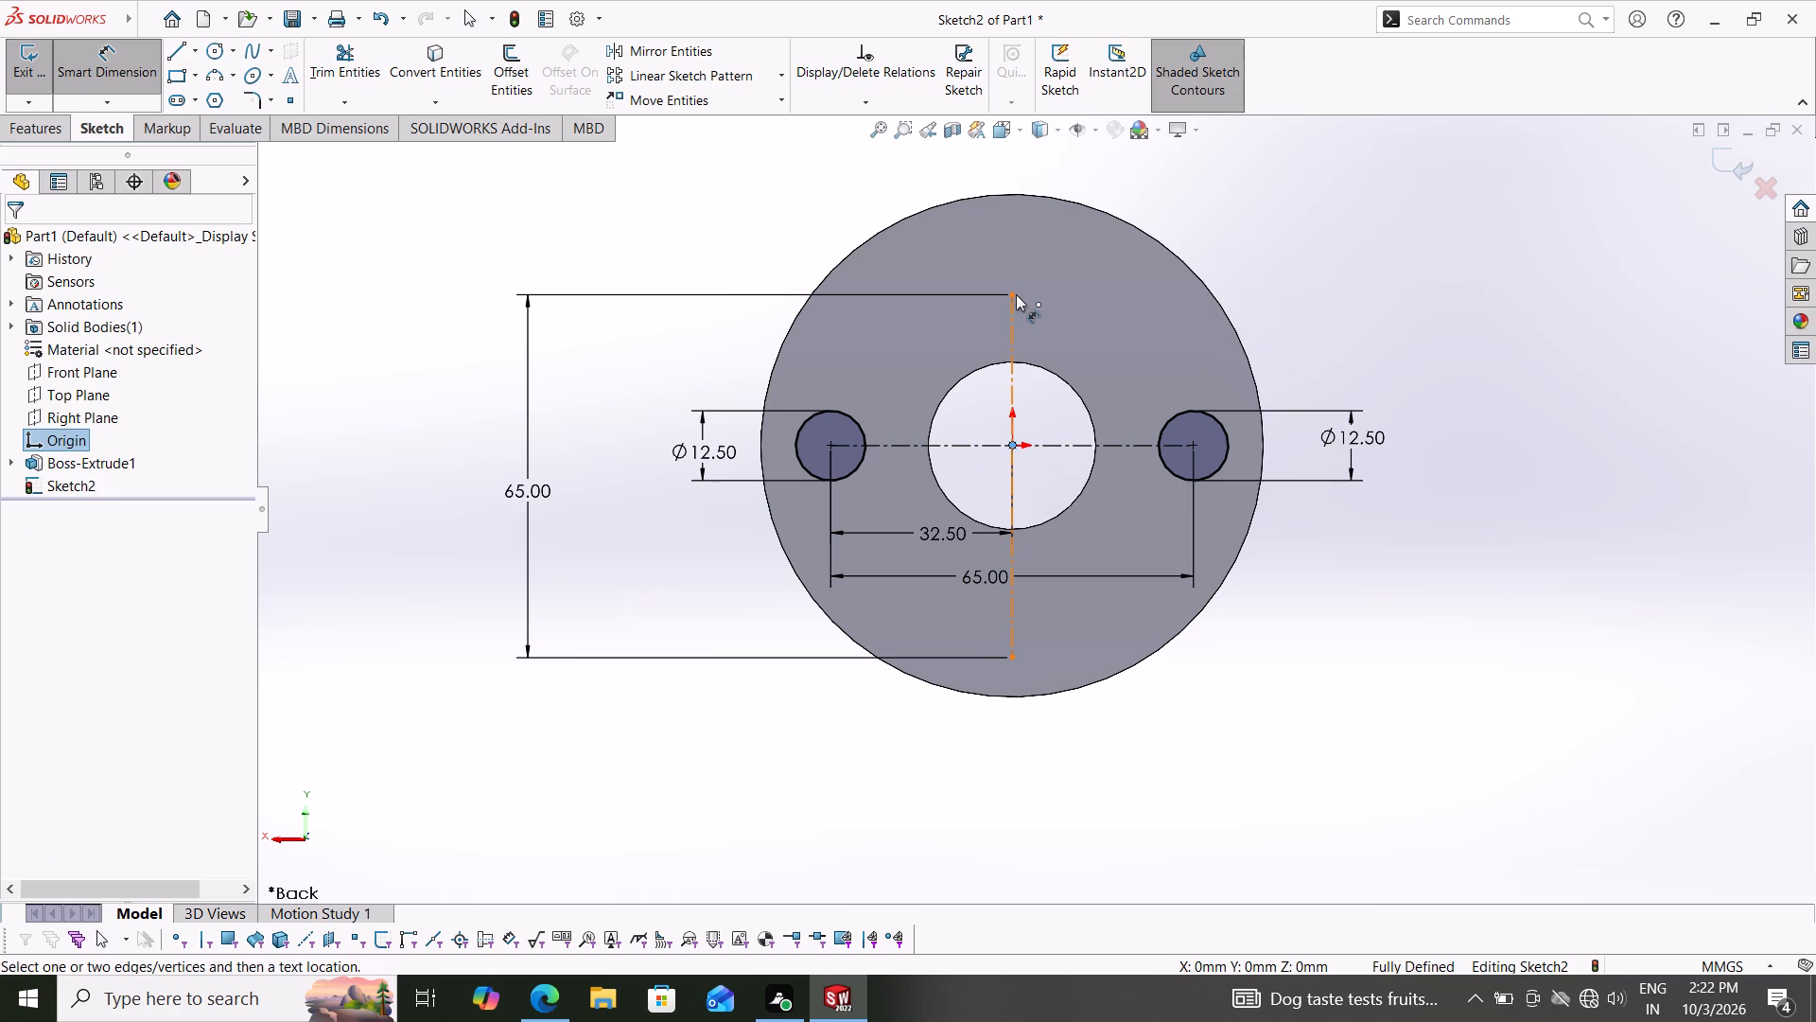
pyautogui.click(1016, 293)
pyautogui.click(1078, 357)
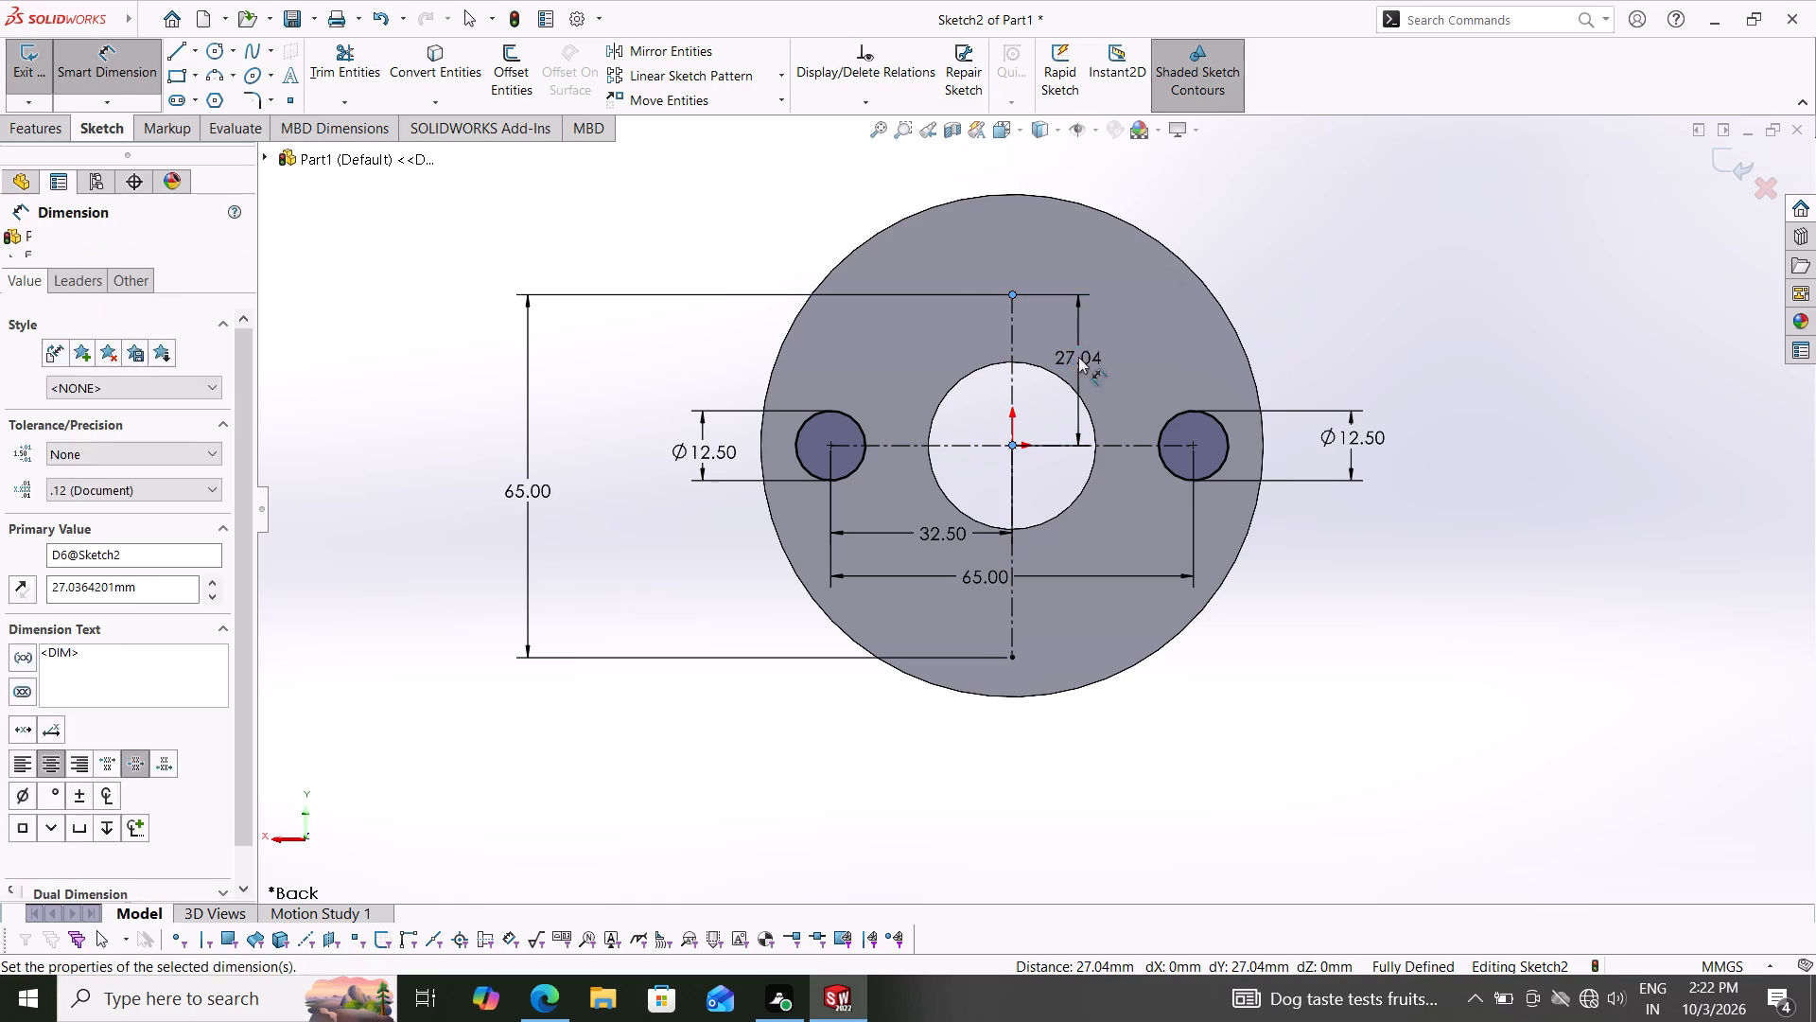
pyautogui.write('65/2')
pyautogui.press('Return')
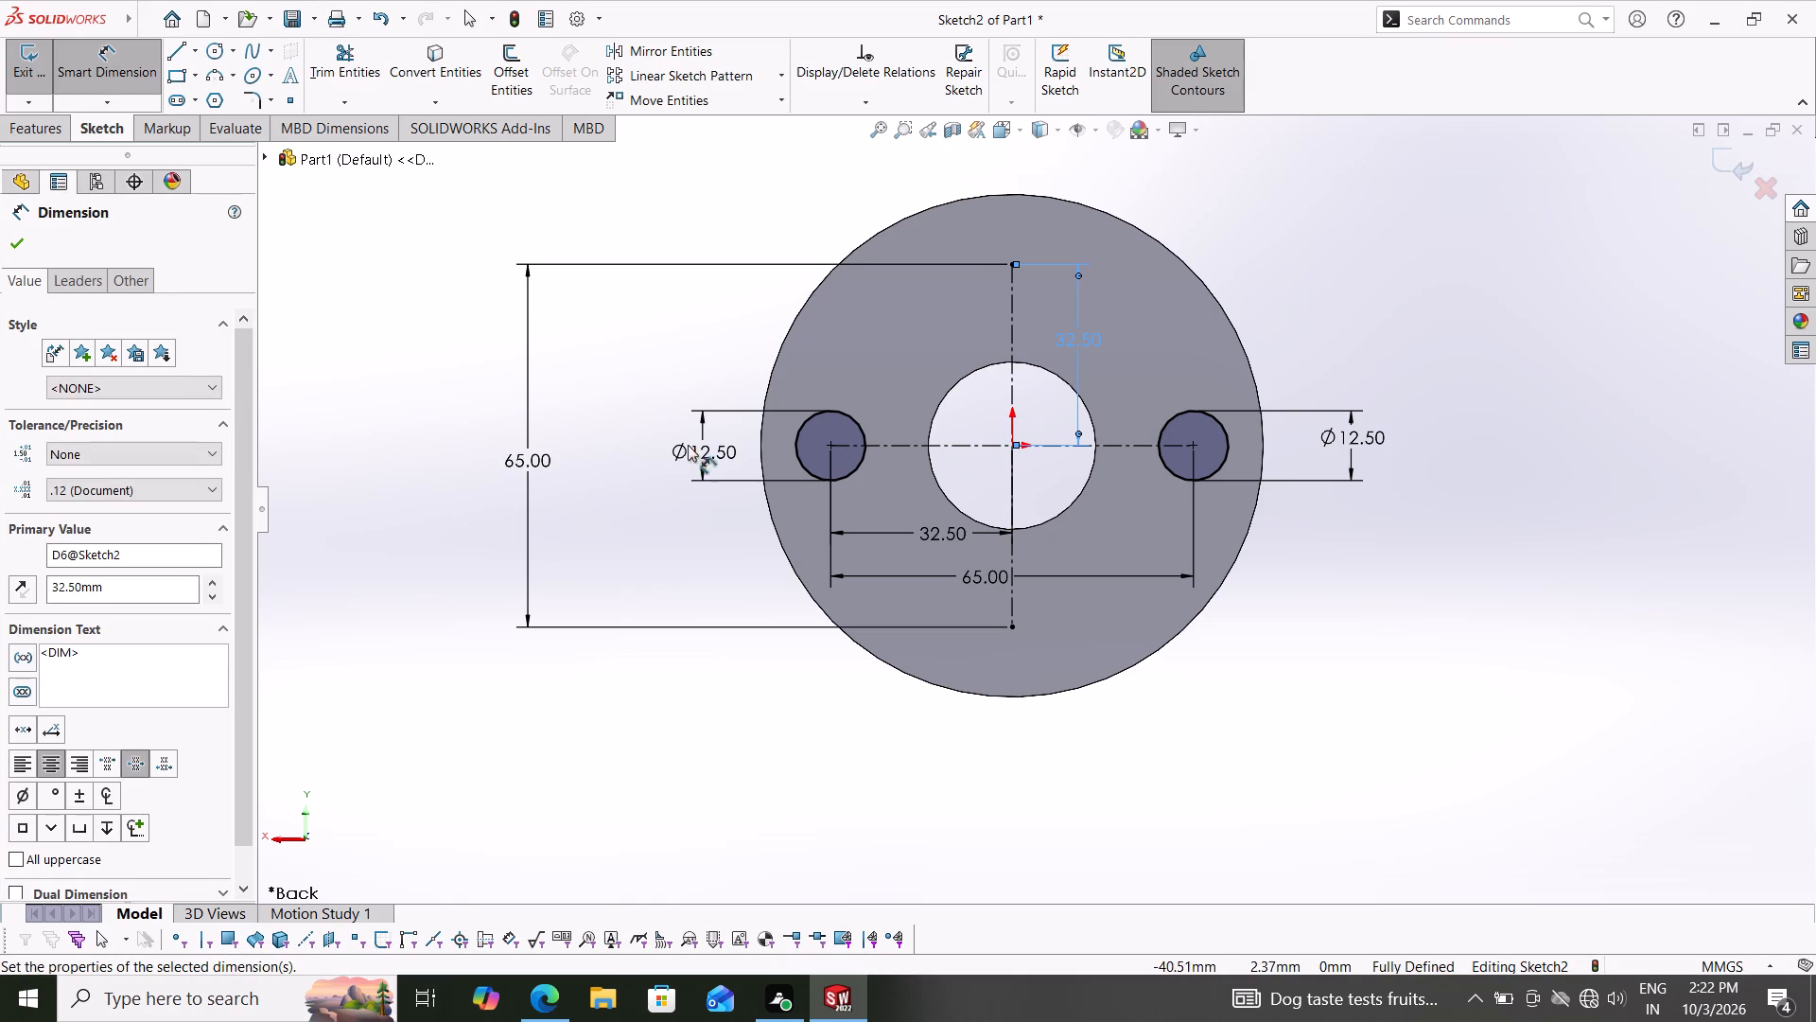
pyautogui.click(23, 249)
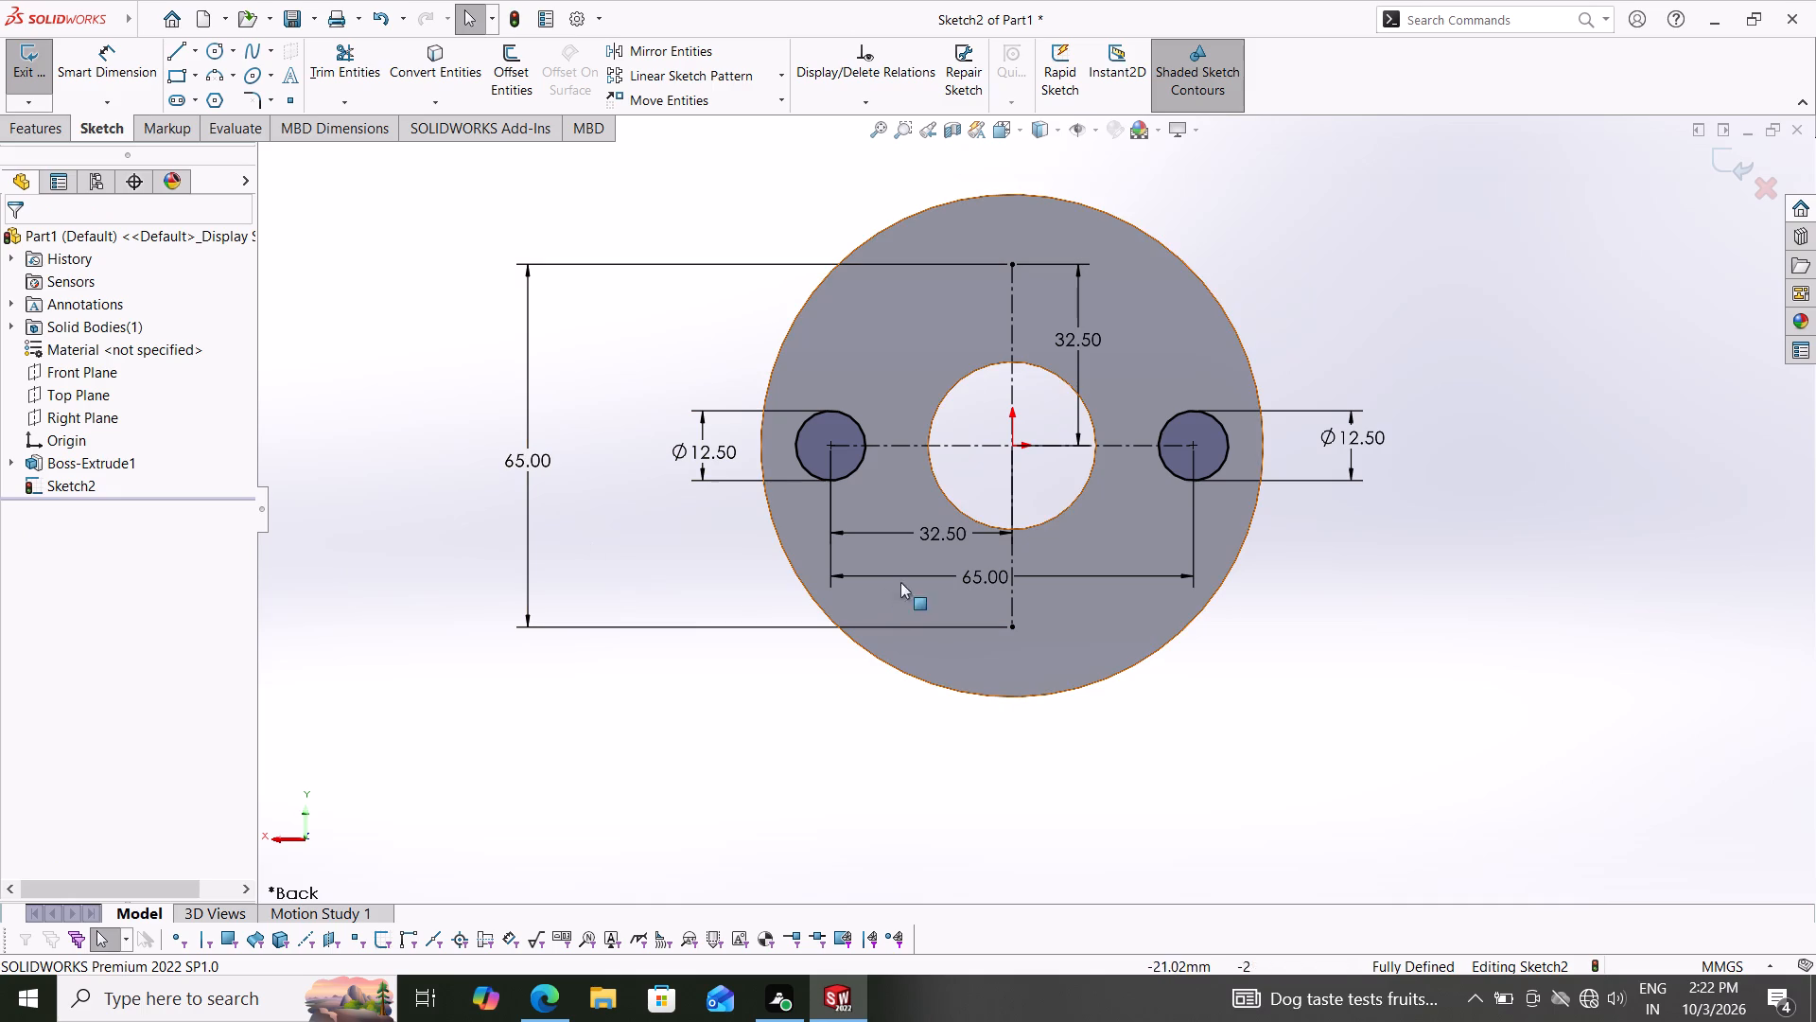
# Draw two circles centred on the vertical centerline's endpoints, radius about 5.3 mm at the lower end and 8.2 mm at the upper.
pyautogui.click(211, 48)
pyautogui.click(1013, 629)
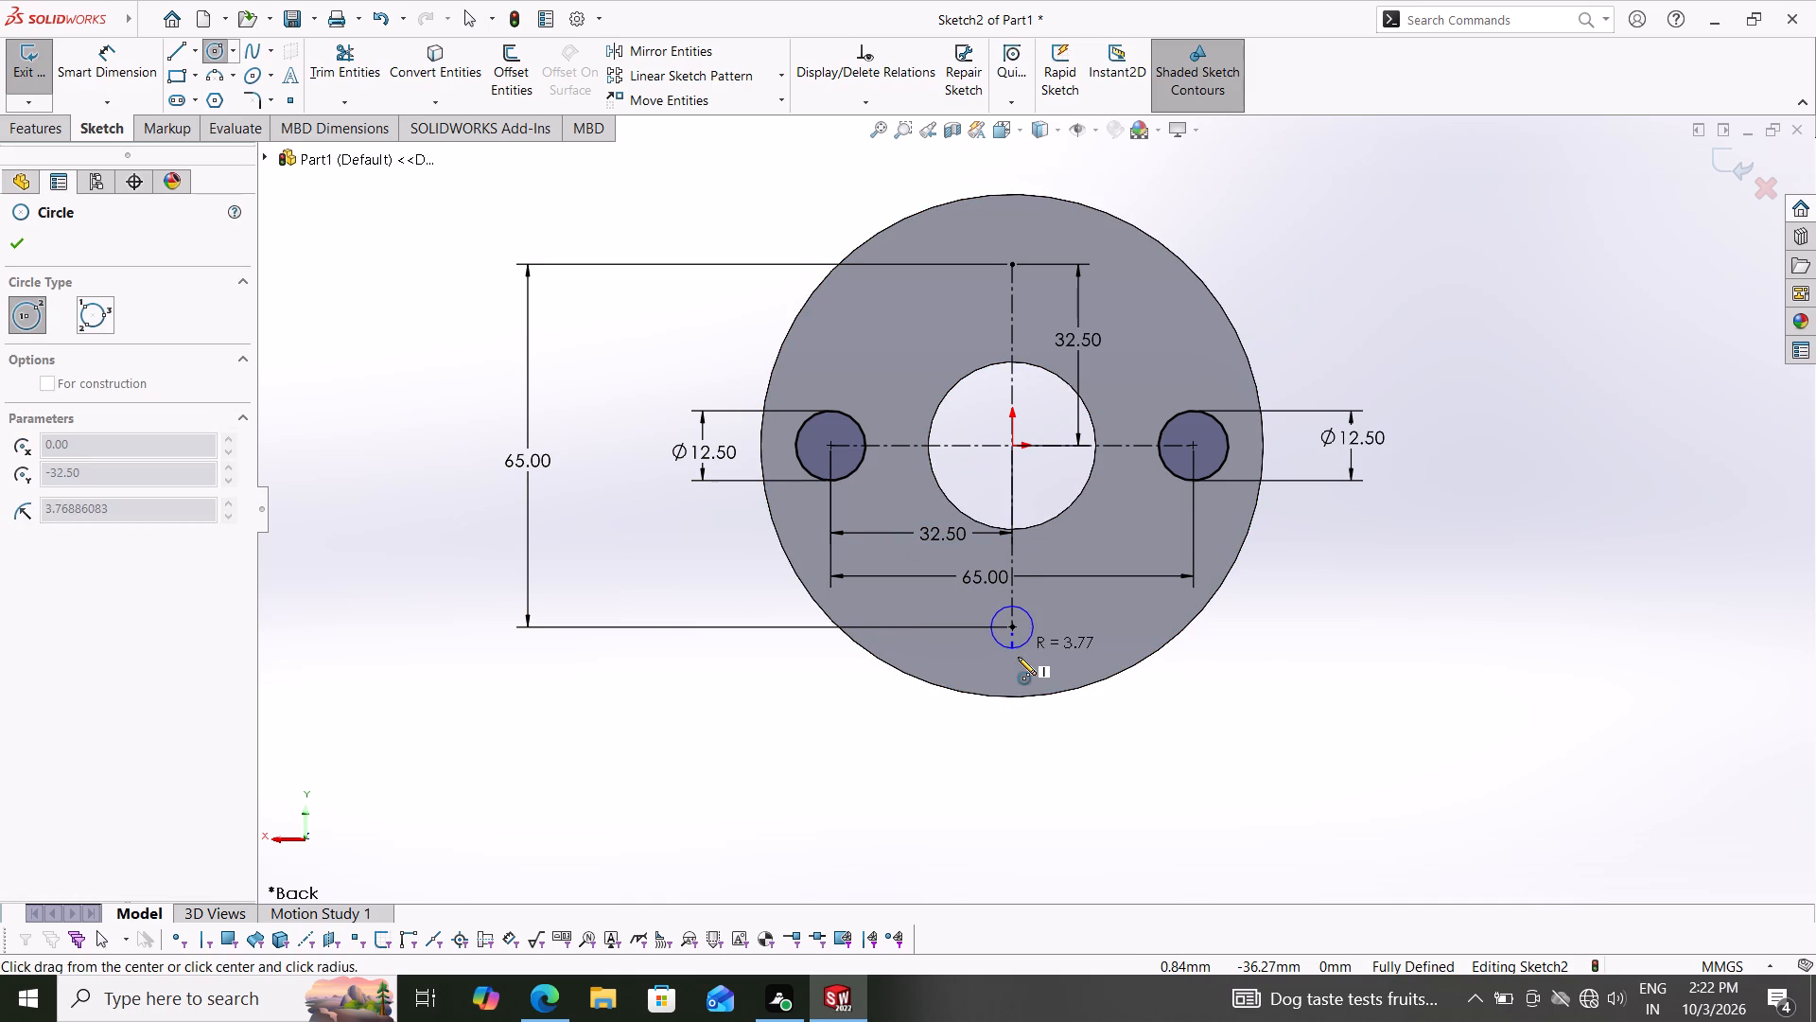
pyautogui.click(1018, 657)
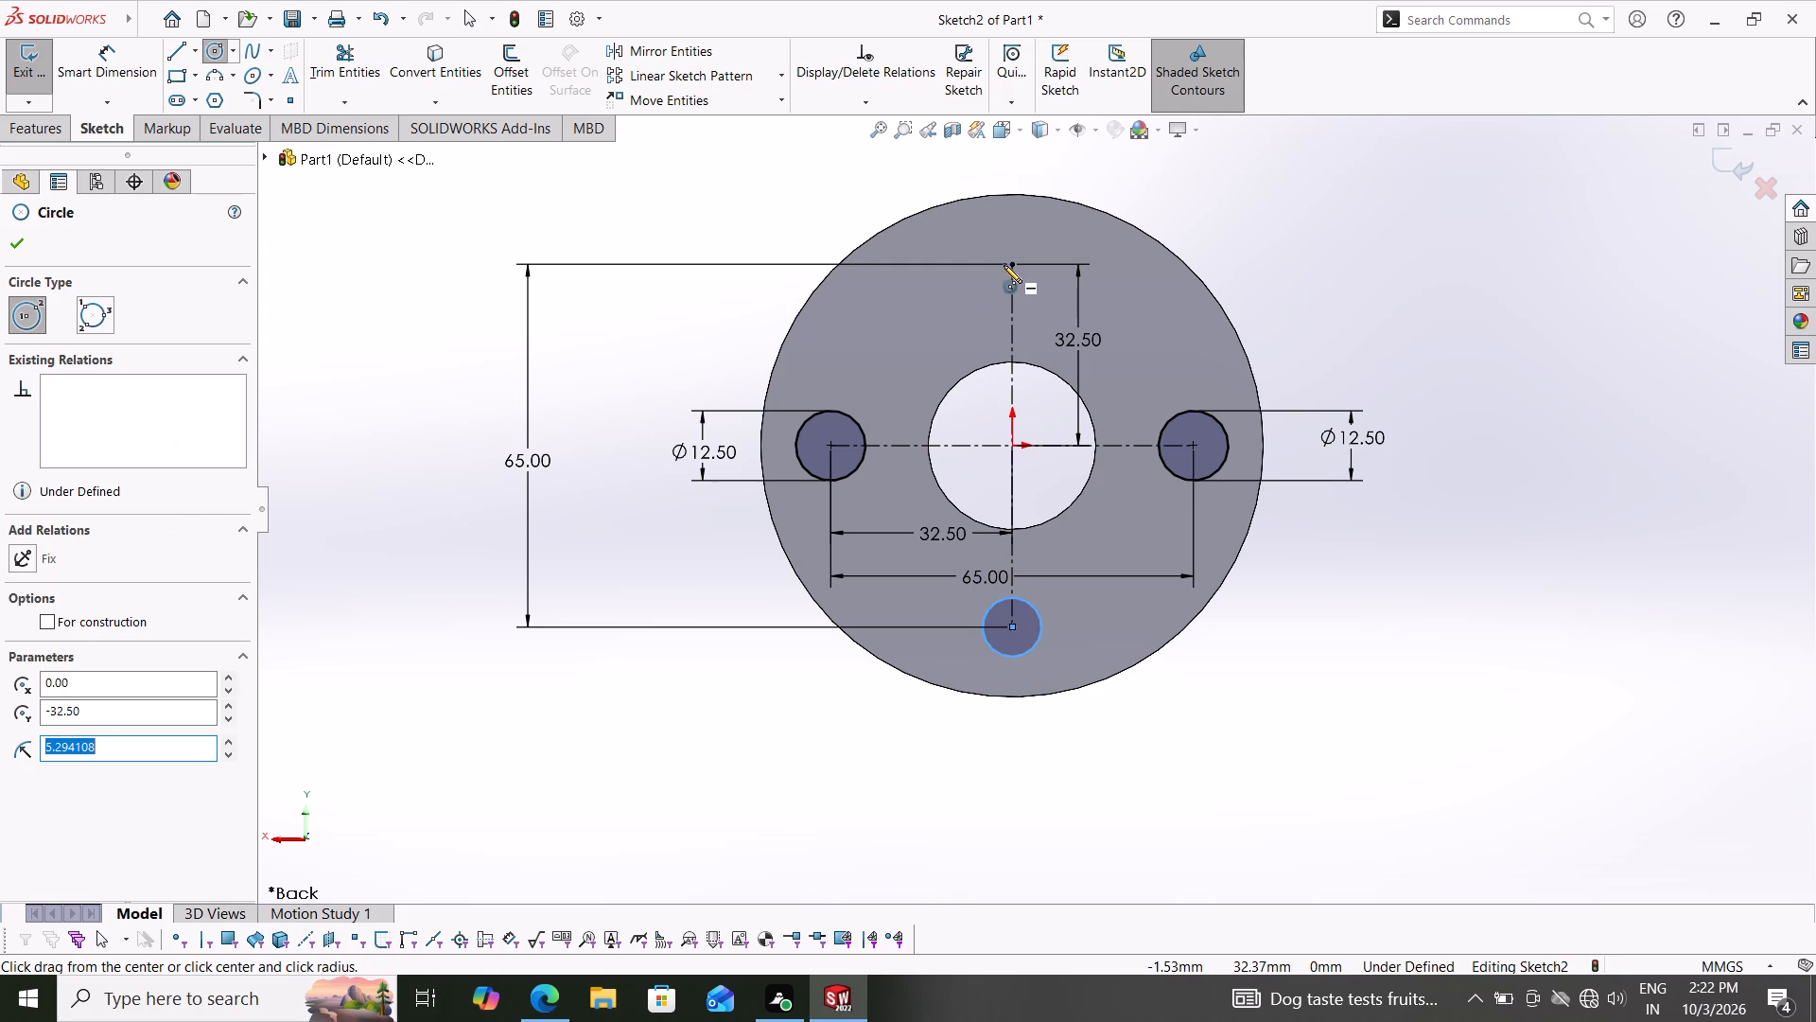
pyautogui.click(1010, 264)
pyautogui.click(995, 307)
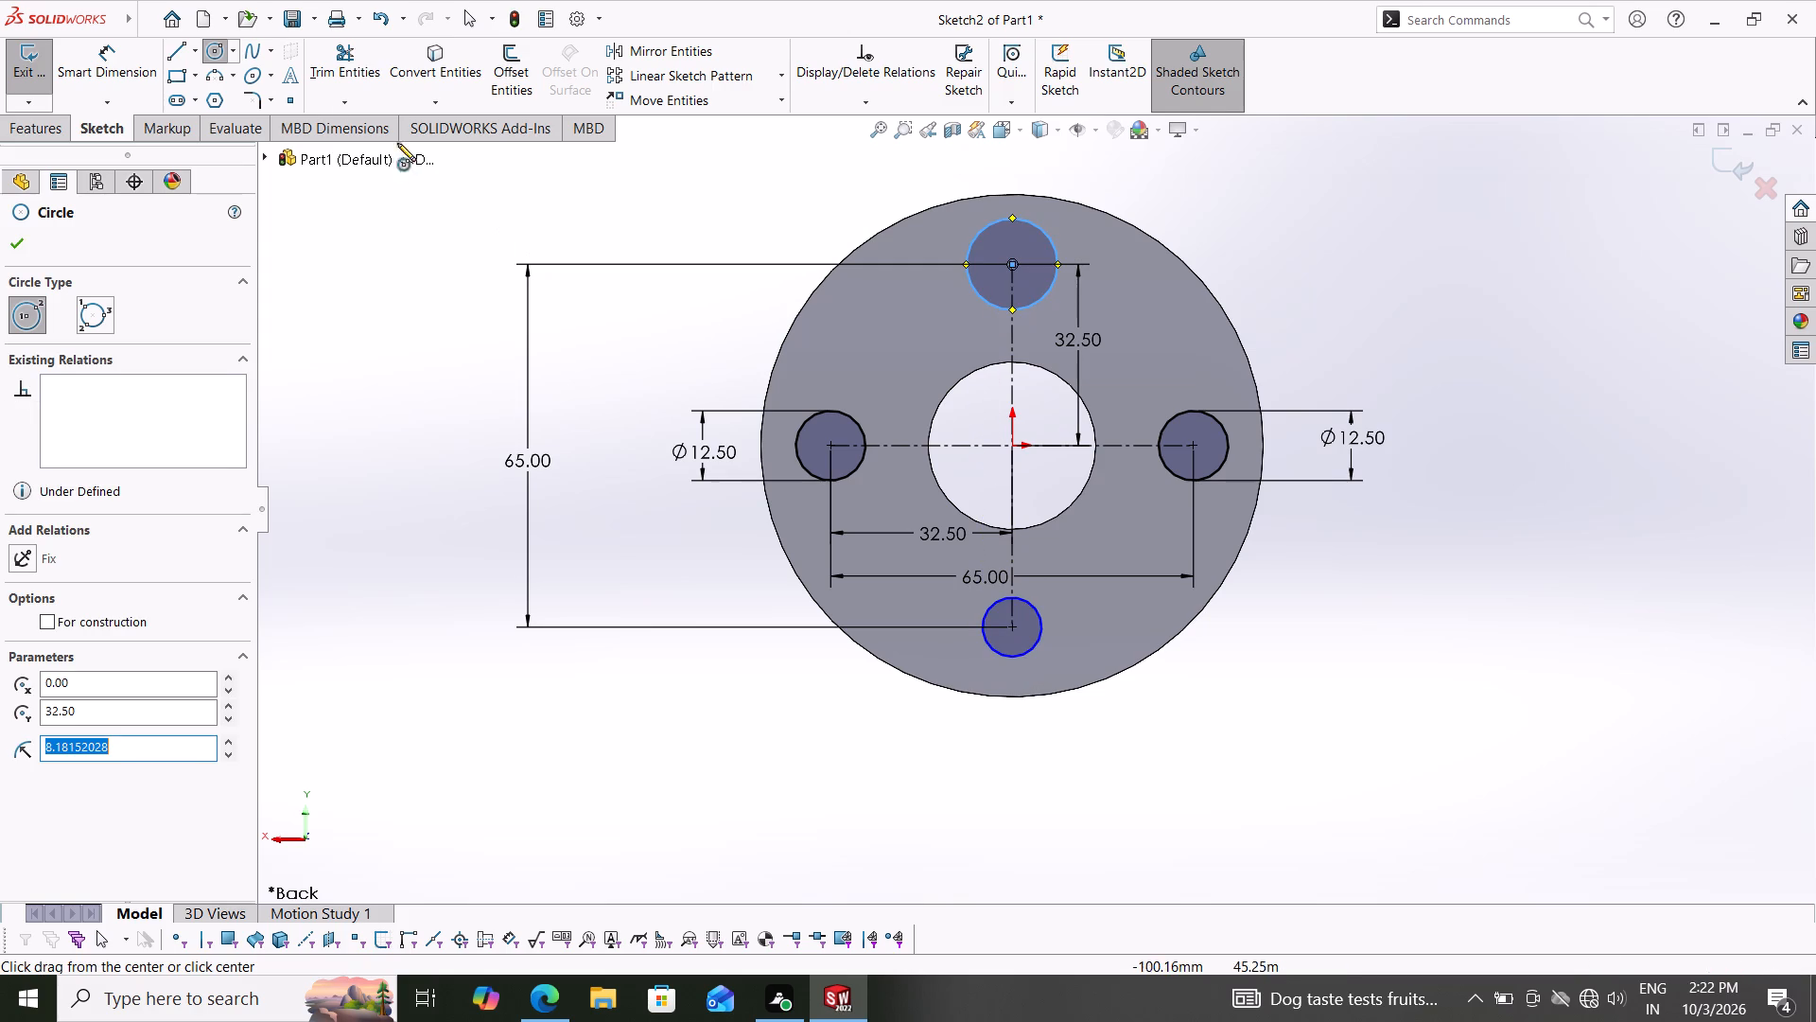
# Dimension the diameters of the upper and lower circles on the vertical centerline to 12.5 mm each.
pyautogui.click(114, 61)
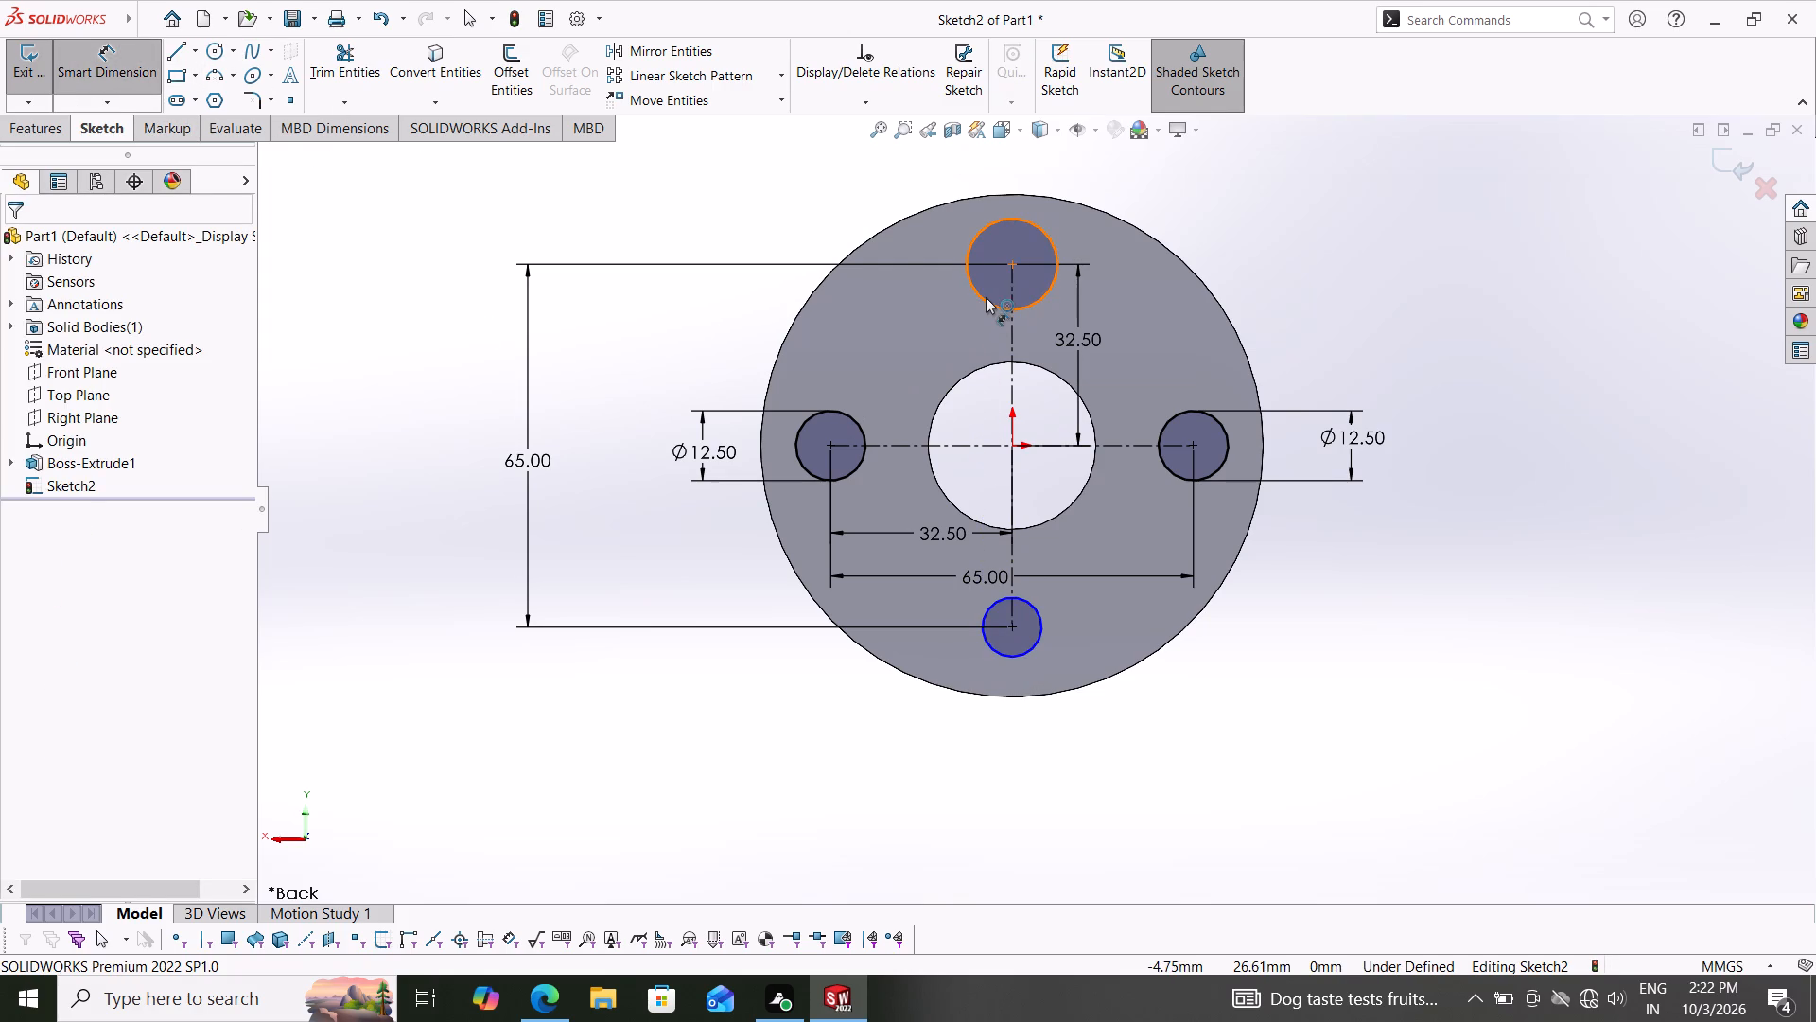
pyautogui.click(986, 297)
pyautogui.click(882, 250)
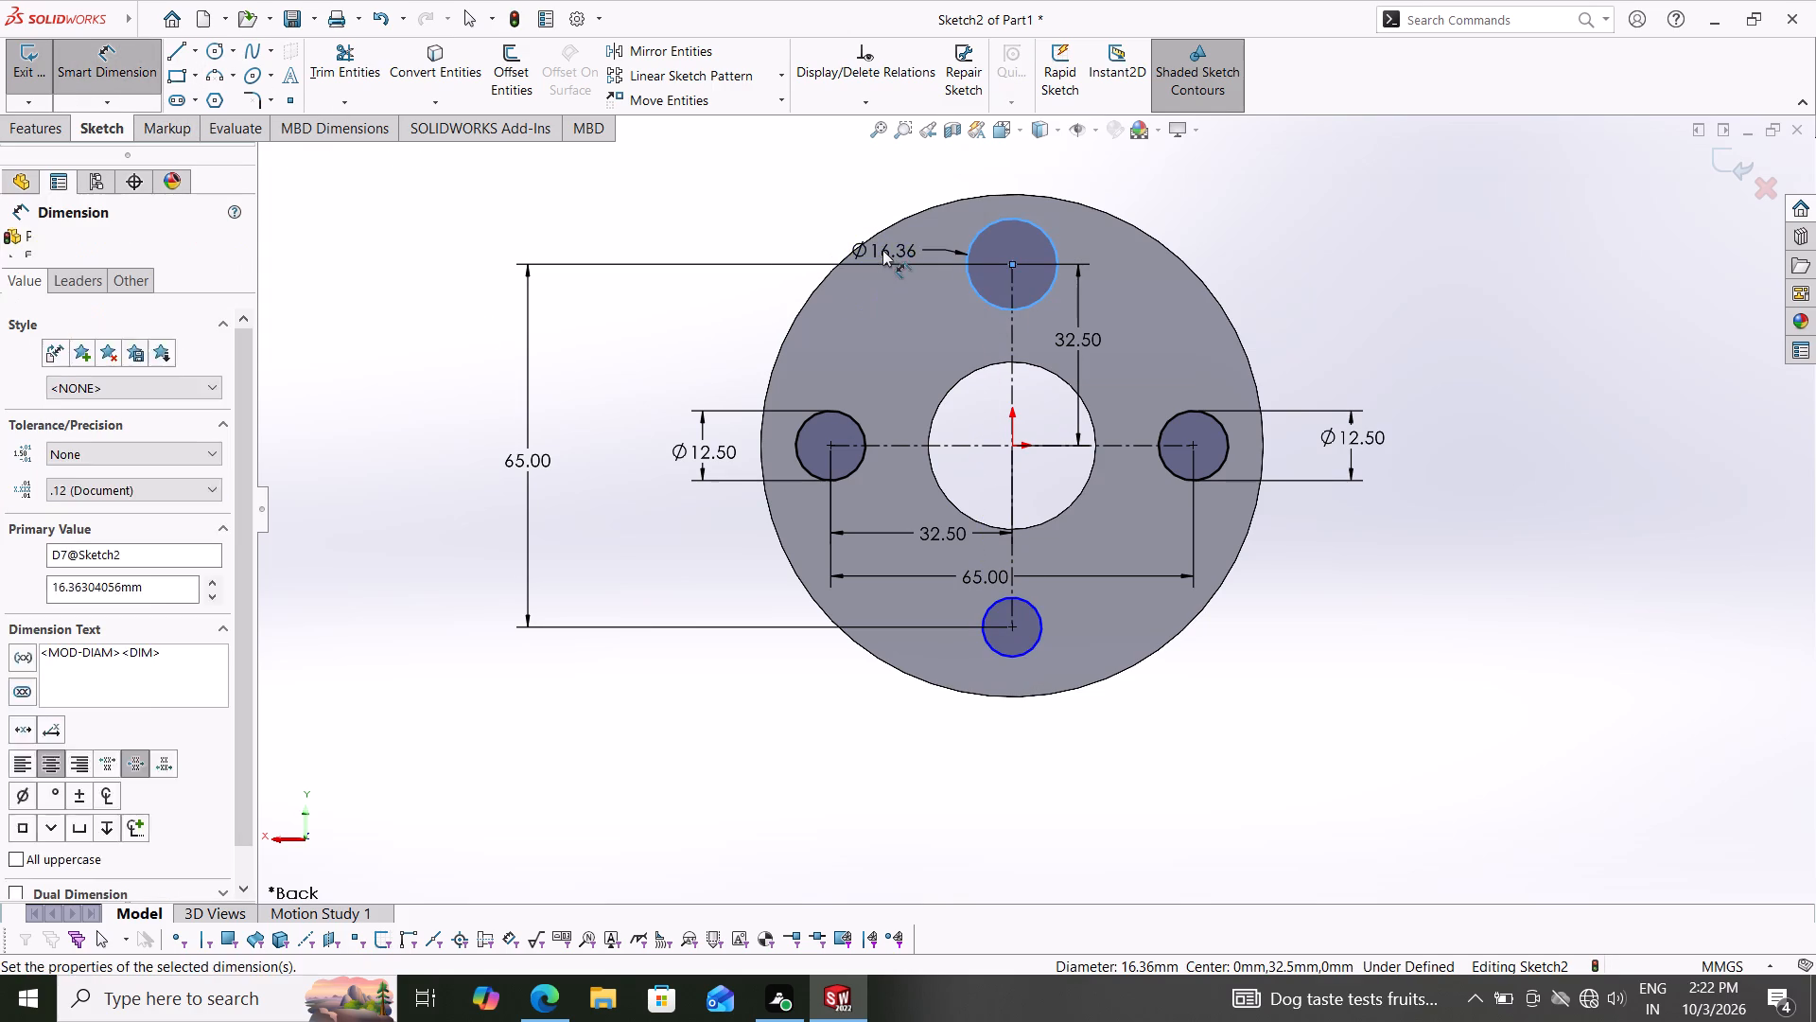
pyautogui.write('12.5')
pyautogui.press('Return')
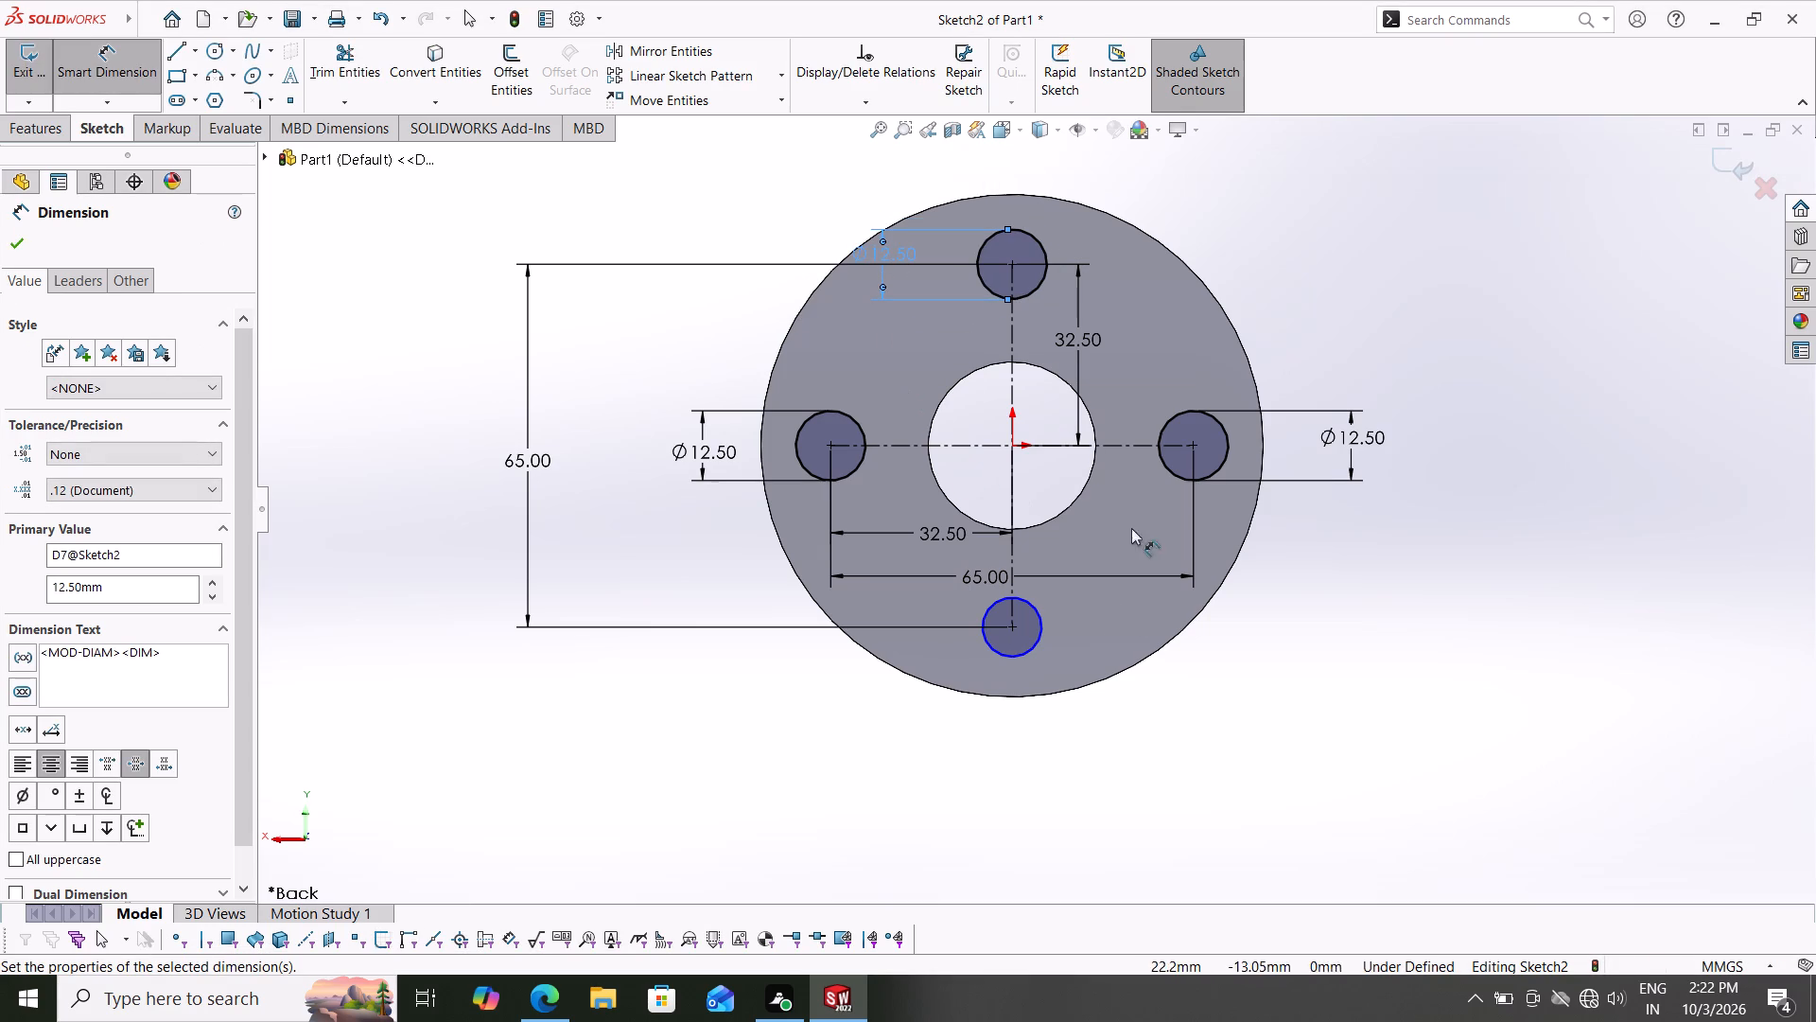
pyautogui.click(1010, 657)
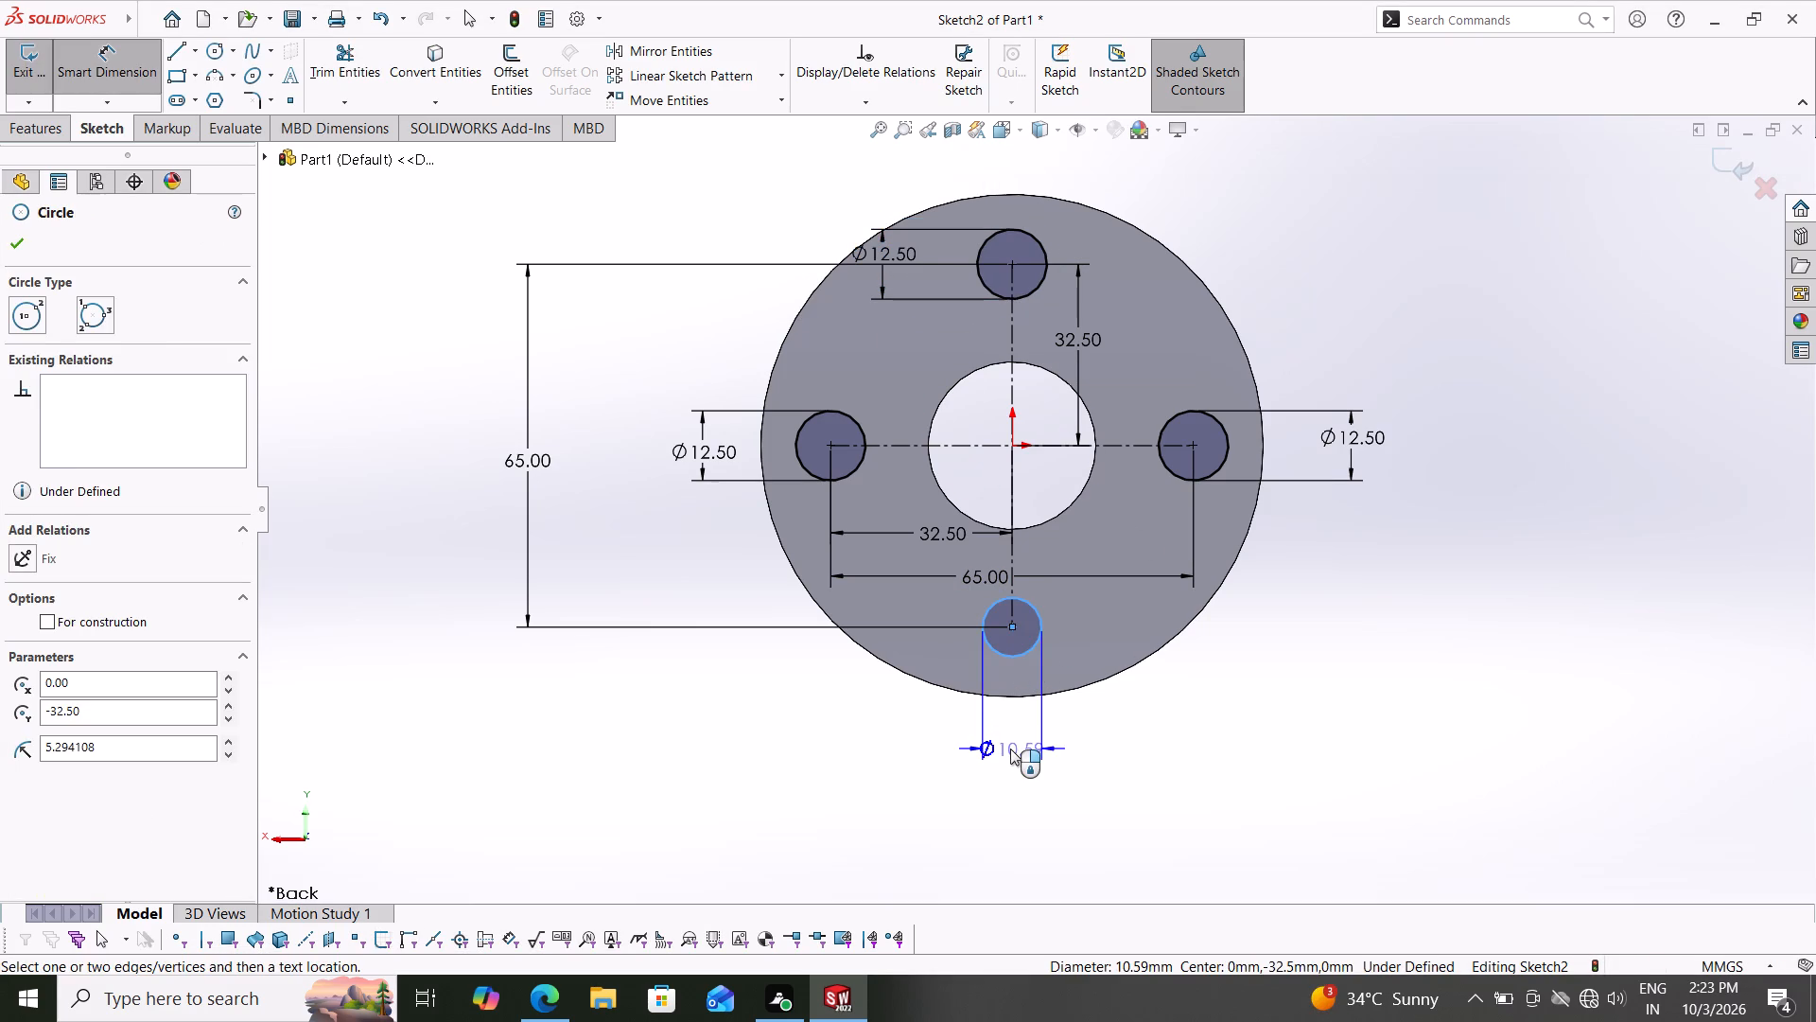
pyautogui.click(1010, 749)
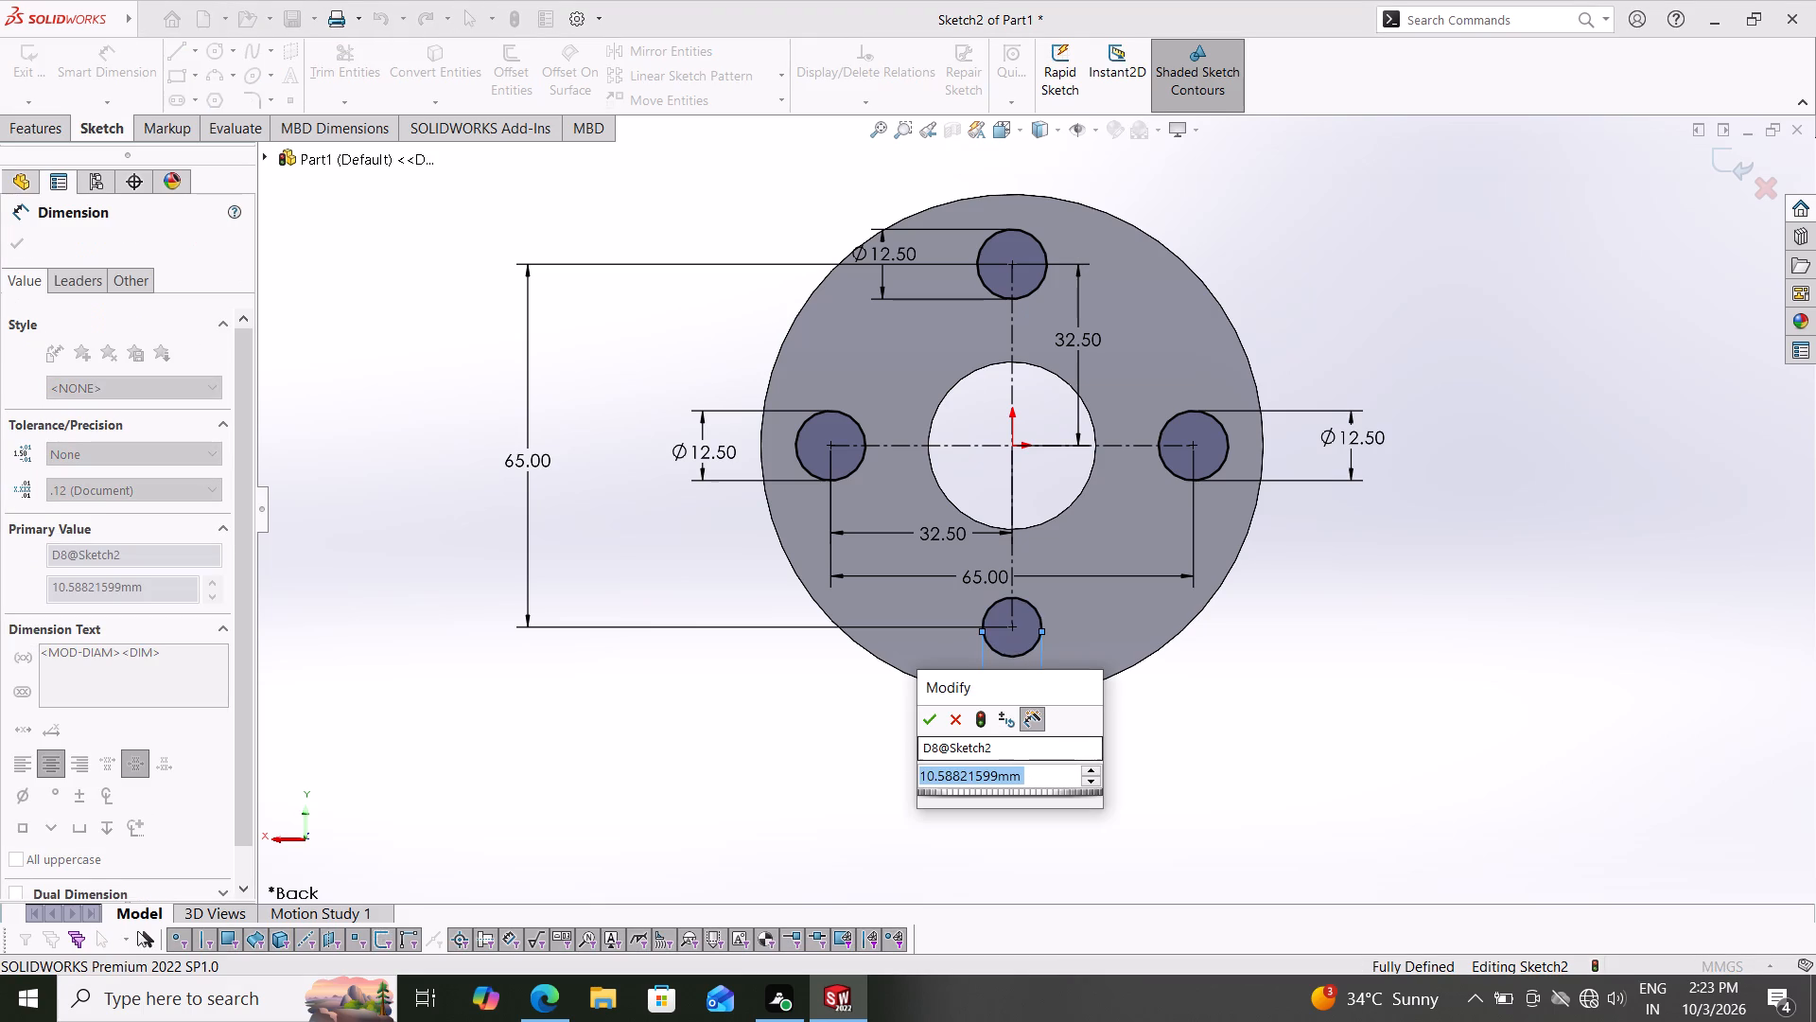
pyautogui.write('12.5')
pyautogui.press('Return')
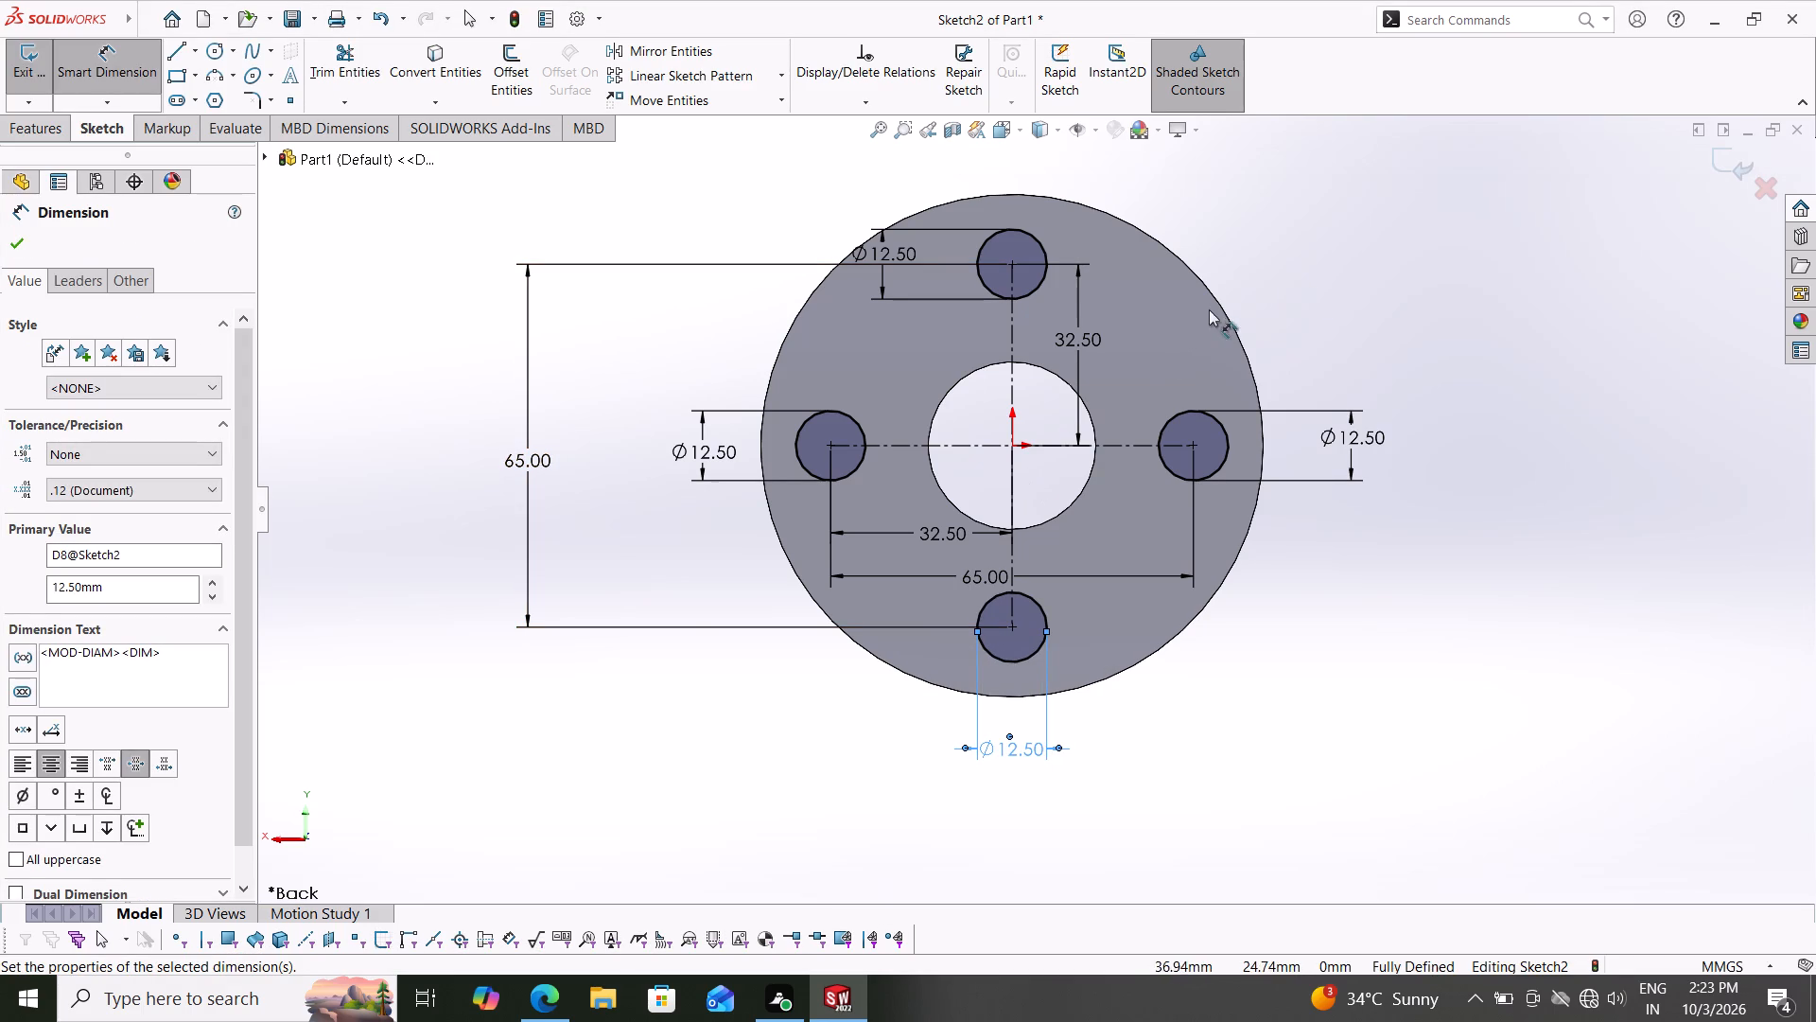
pyautogui.press('Escape')
pyautogui.press('Escape')
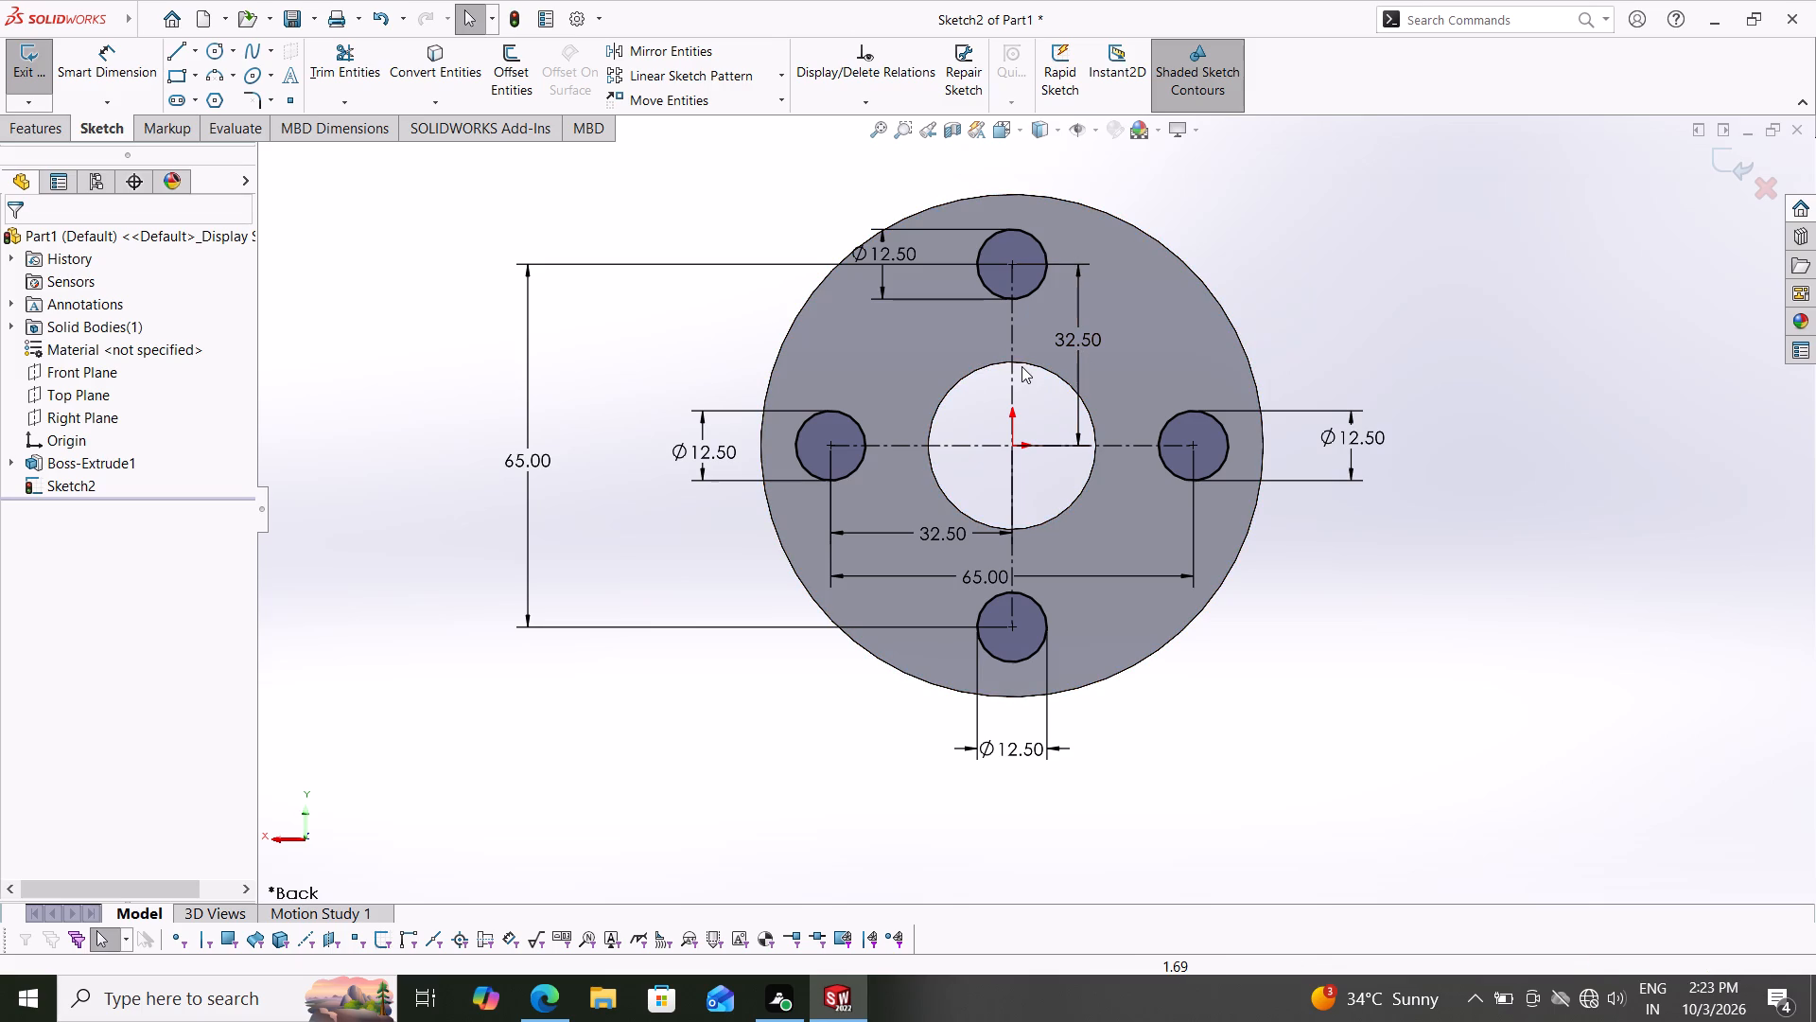
# Cut-extrude the four 12.5 mm circles through the disc with the Through All end condition.
pyautogui.click(25, 133)
pyautogui.click(318, 54)
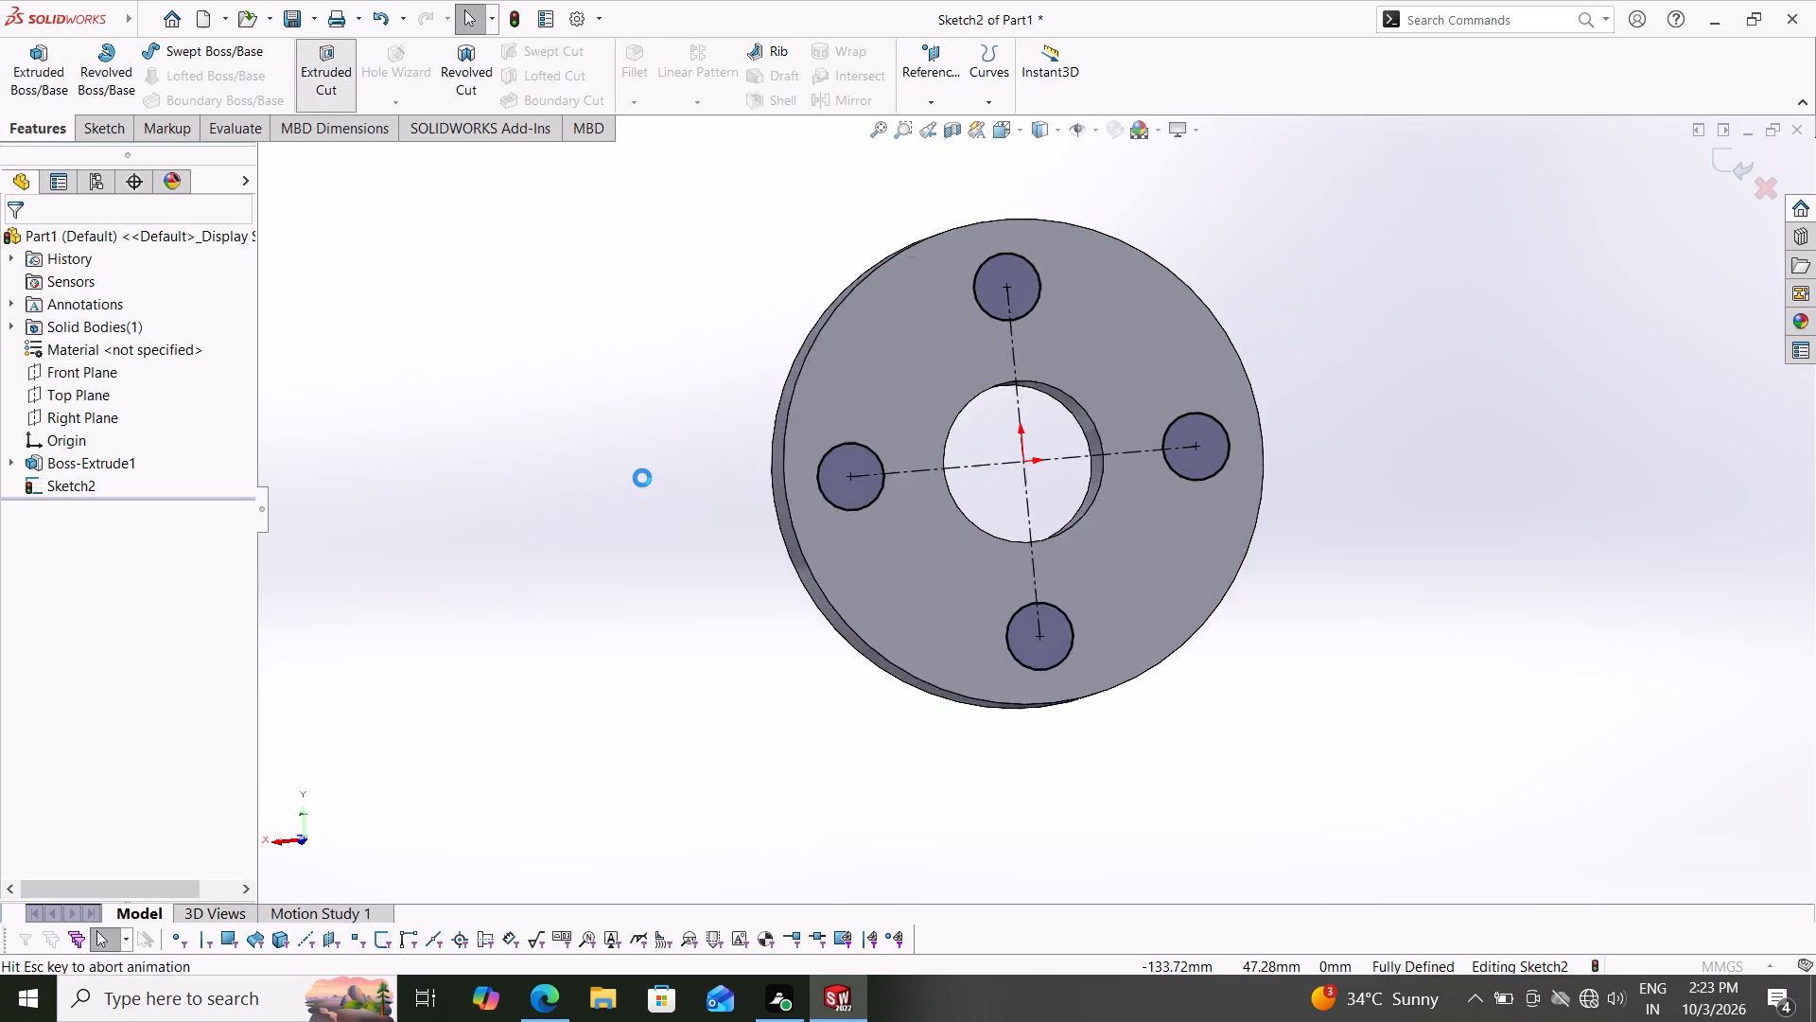
pyautogui.moveTo(660, 572); pyautogui.dragTo(703, 537, button='middle')
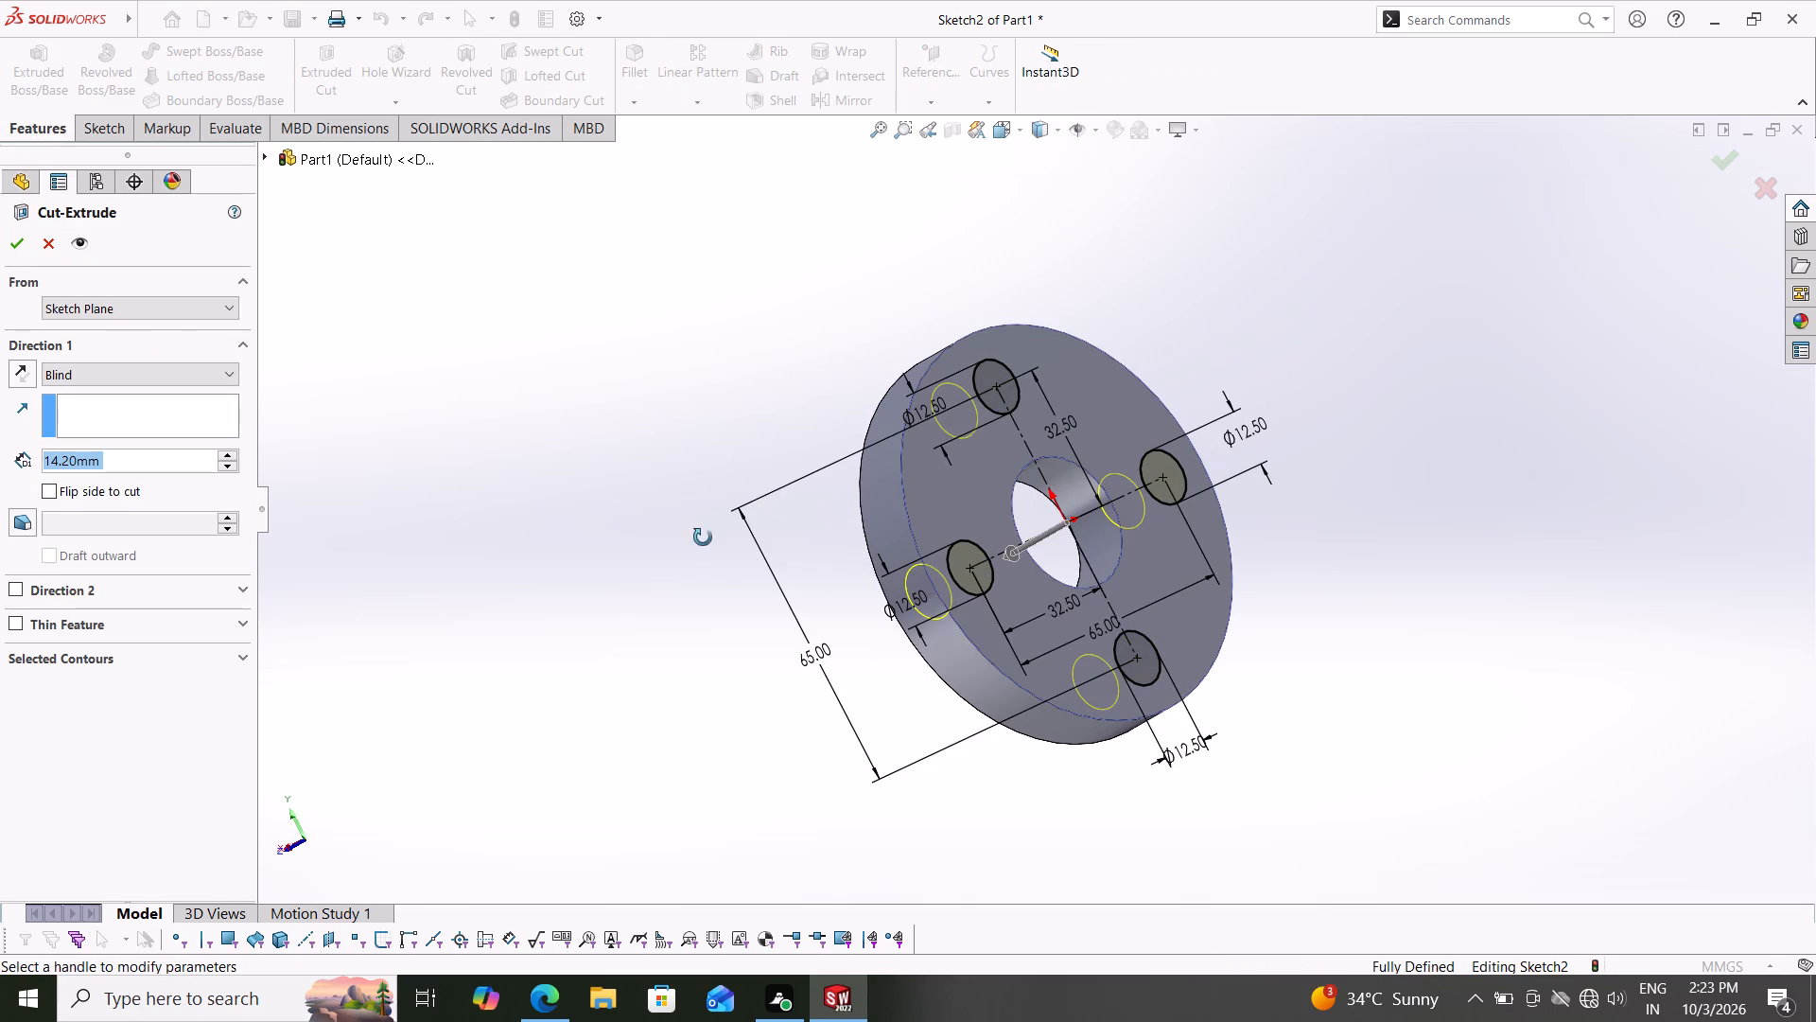
pyautogui.moveTo(703, 537); pyautogui.dragTo(751, 512, button='middle')
pyautogui.click(159, 379)
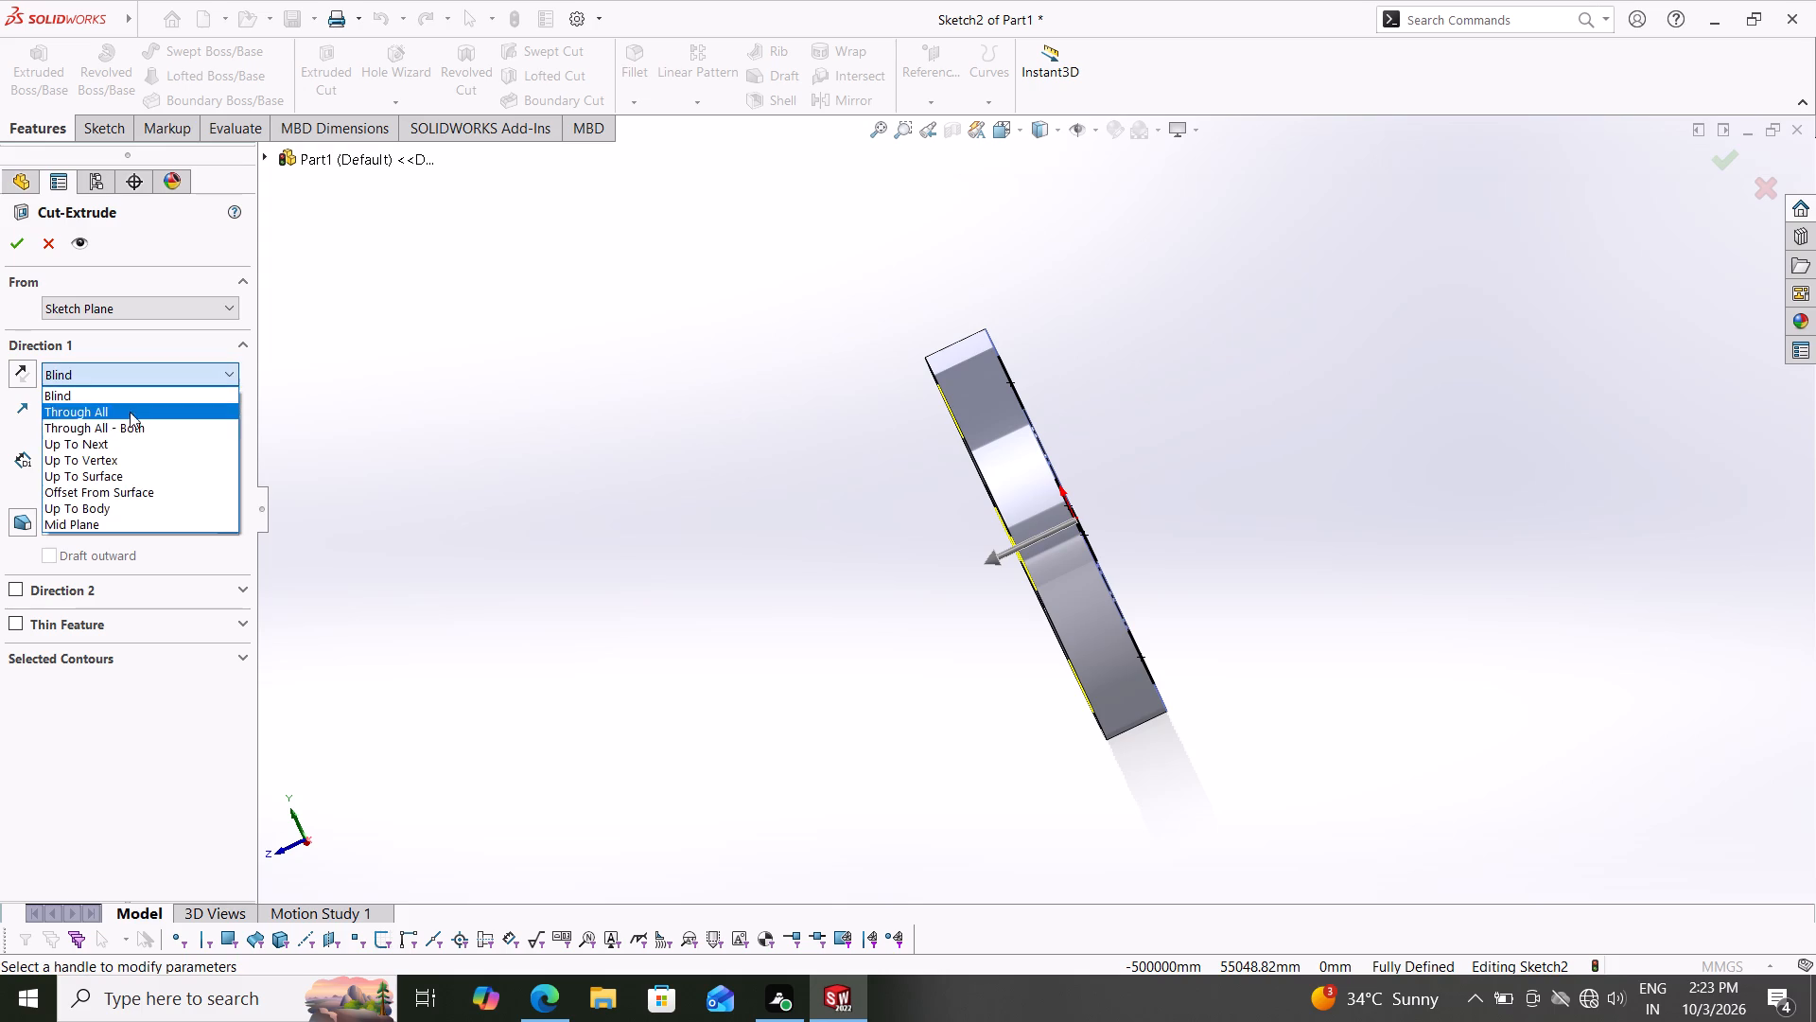
pyautogui.click(129, 415)
pyautogui.click(15, 249)
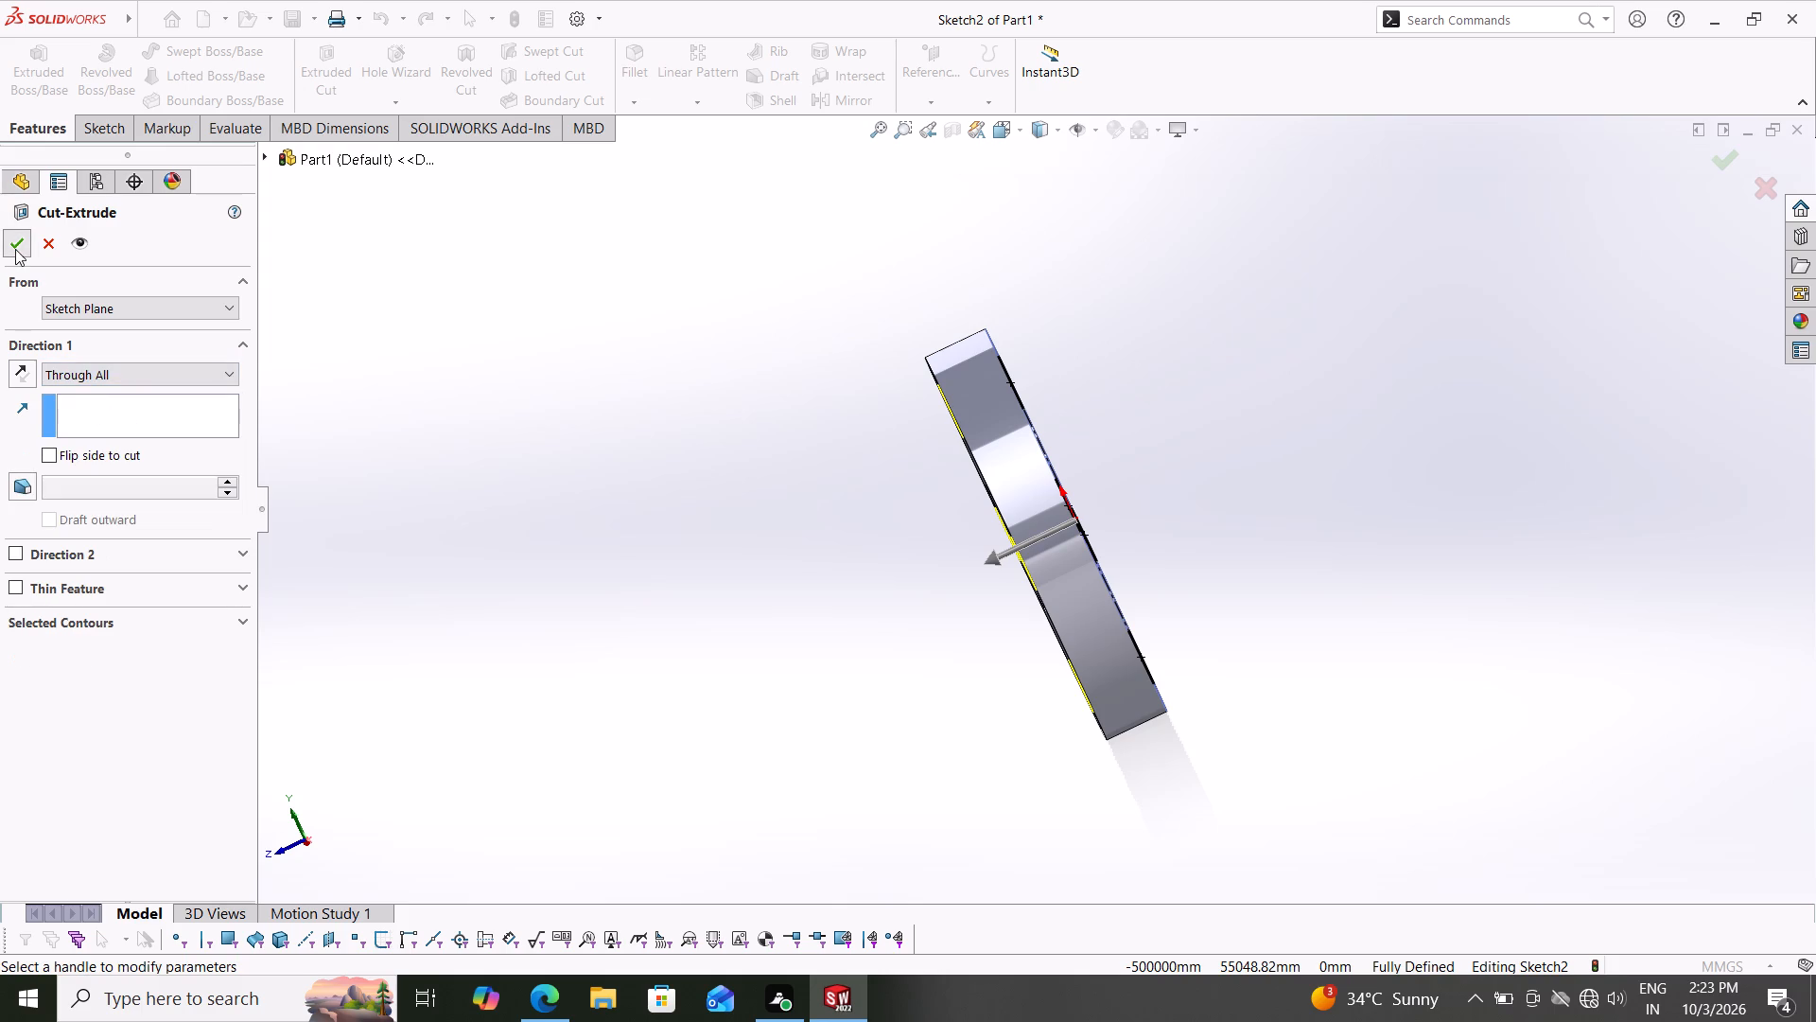
pyautogui.moveTo(846, 629); pyautogui.dragTo(711, 727, button='middle')
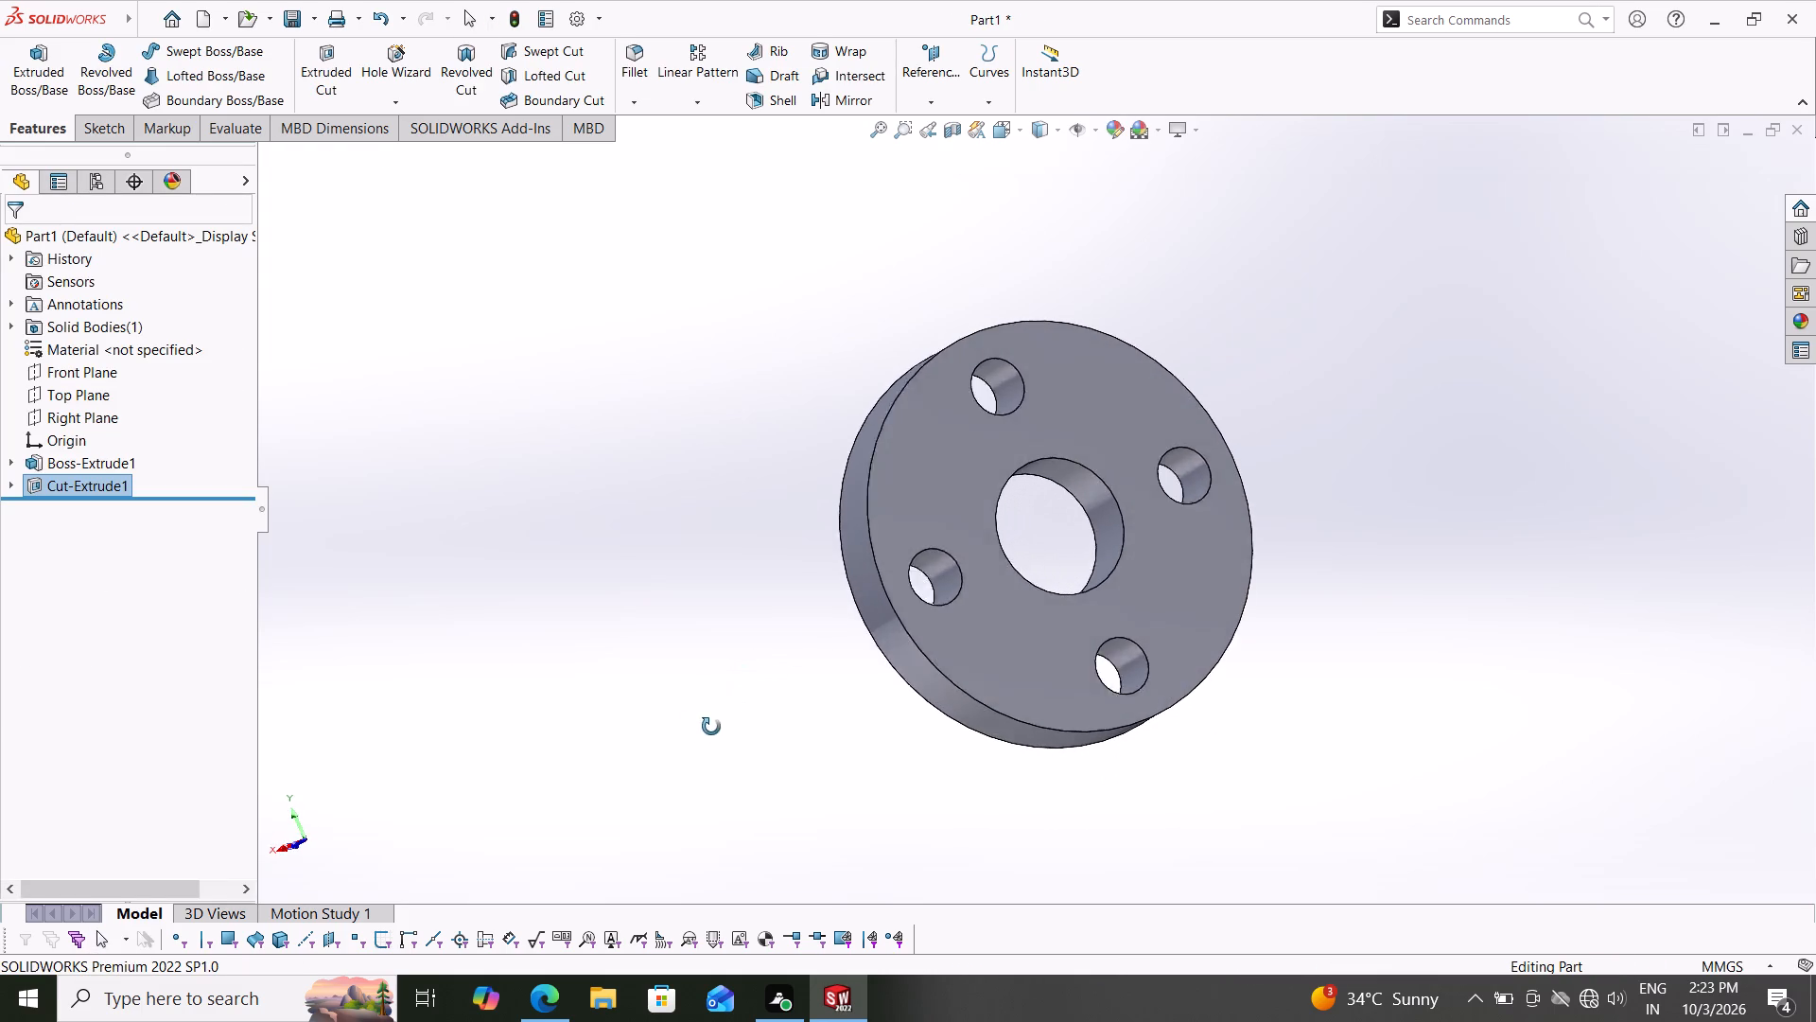
# Chamfer the central hole's edge on one disc face as an asymmetric distance-distance chamfer of 3 mm and 3.5 mm.
pyautogui.moveTo(711, 727); pyautogui.dragTo(683, 746, button='middle')
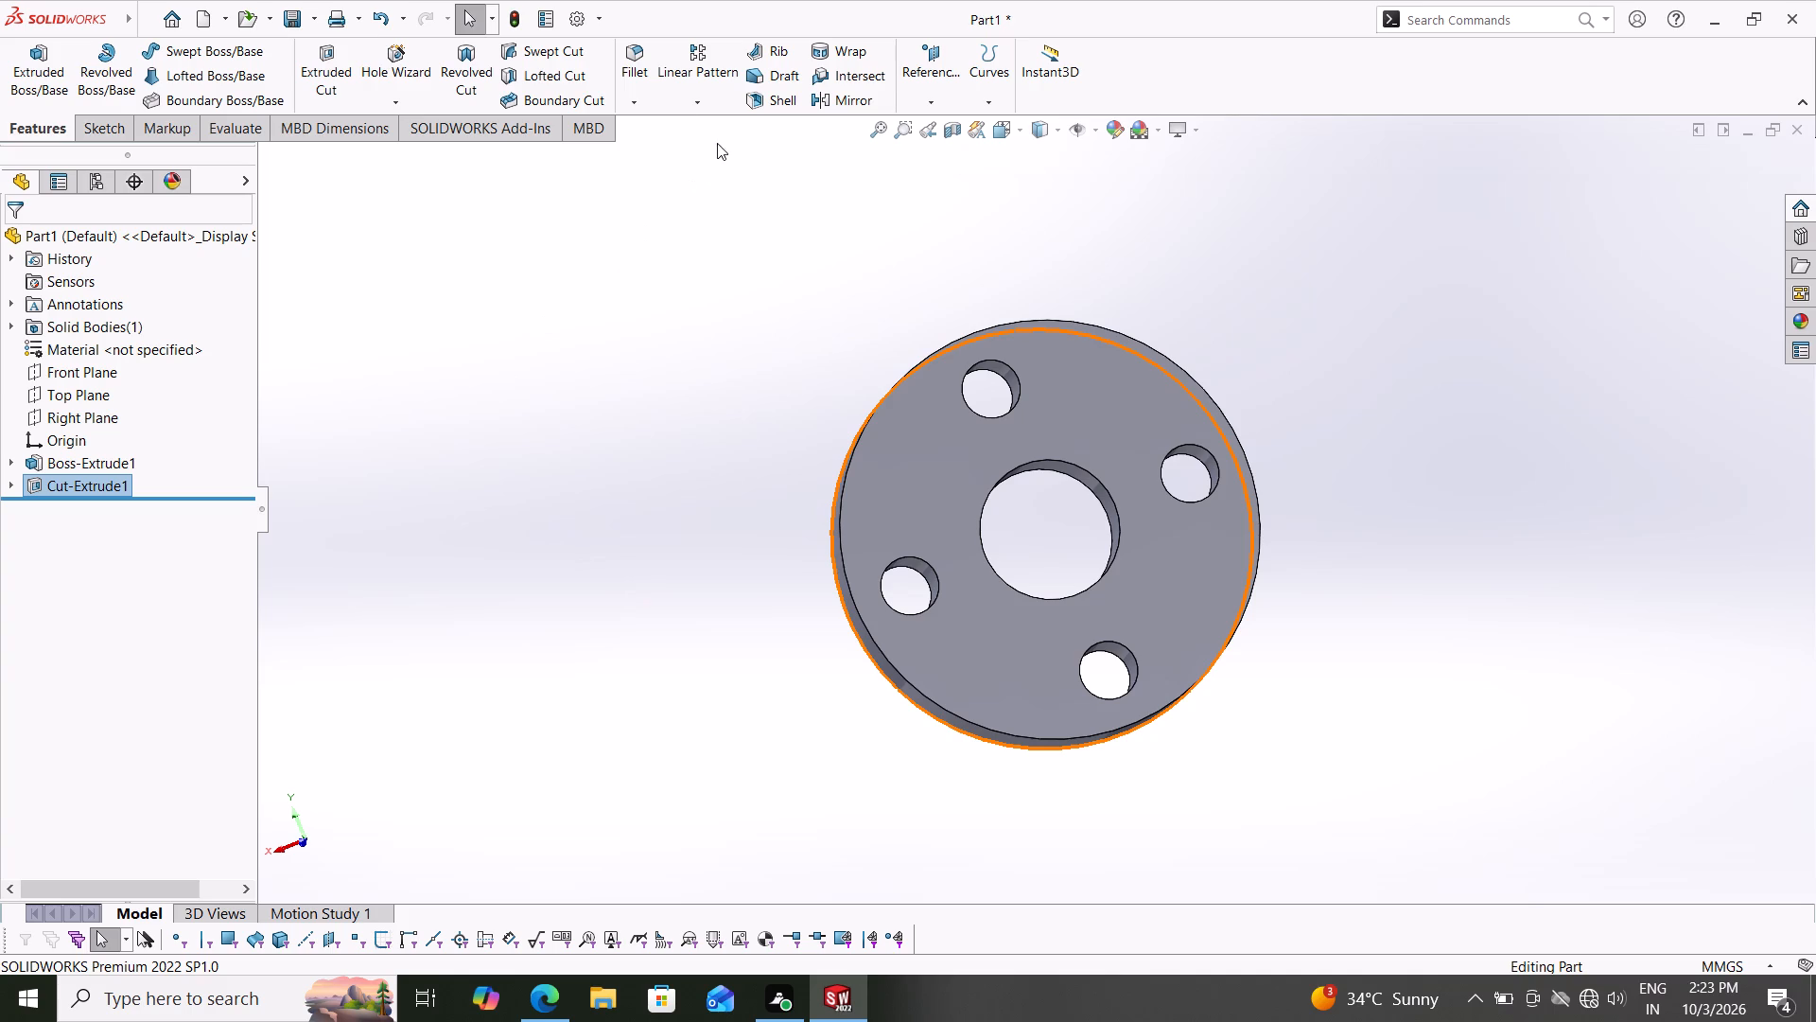
pyautogui.click(702, 117)
pyautogui.click(704, 114)
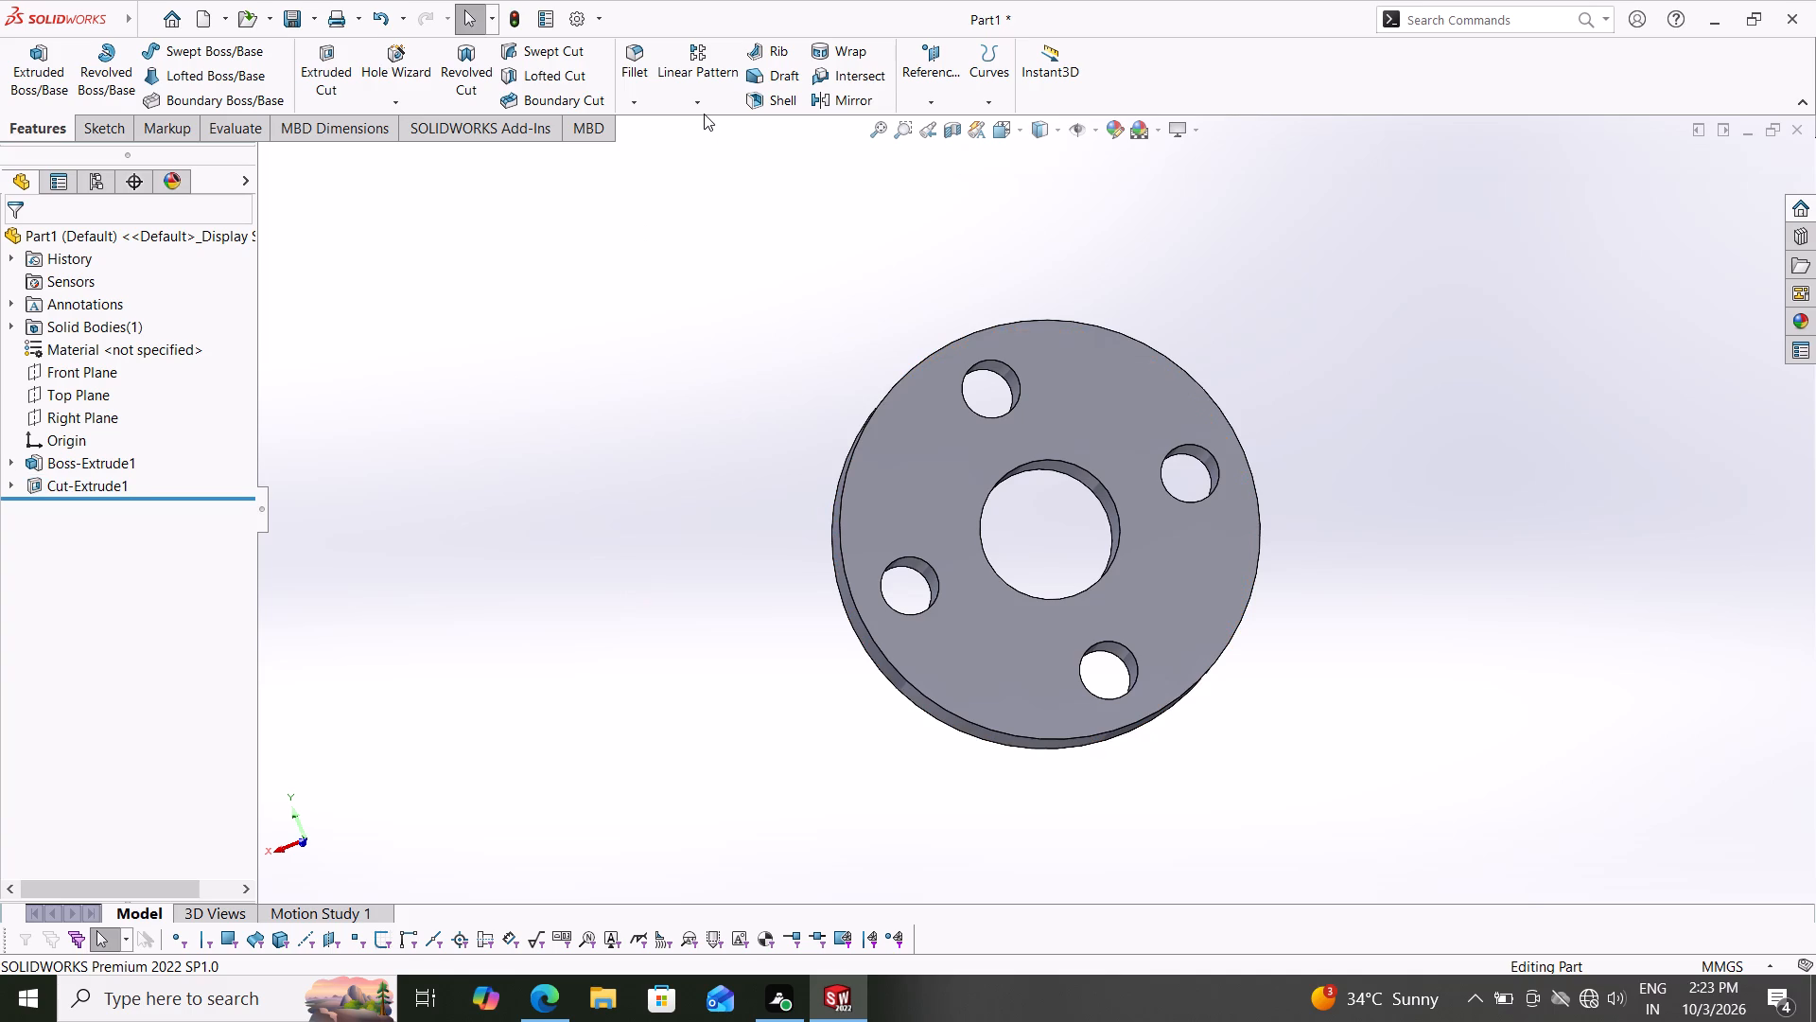
pyautogui.click(646, 110)
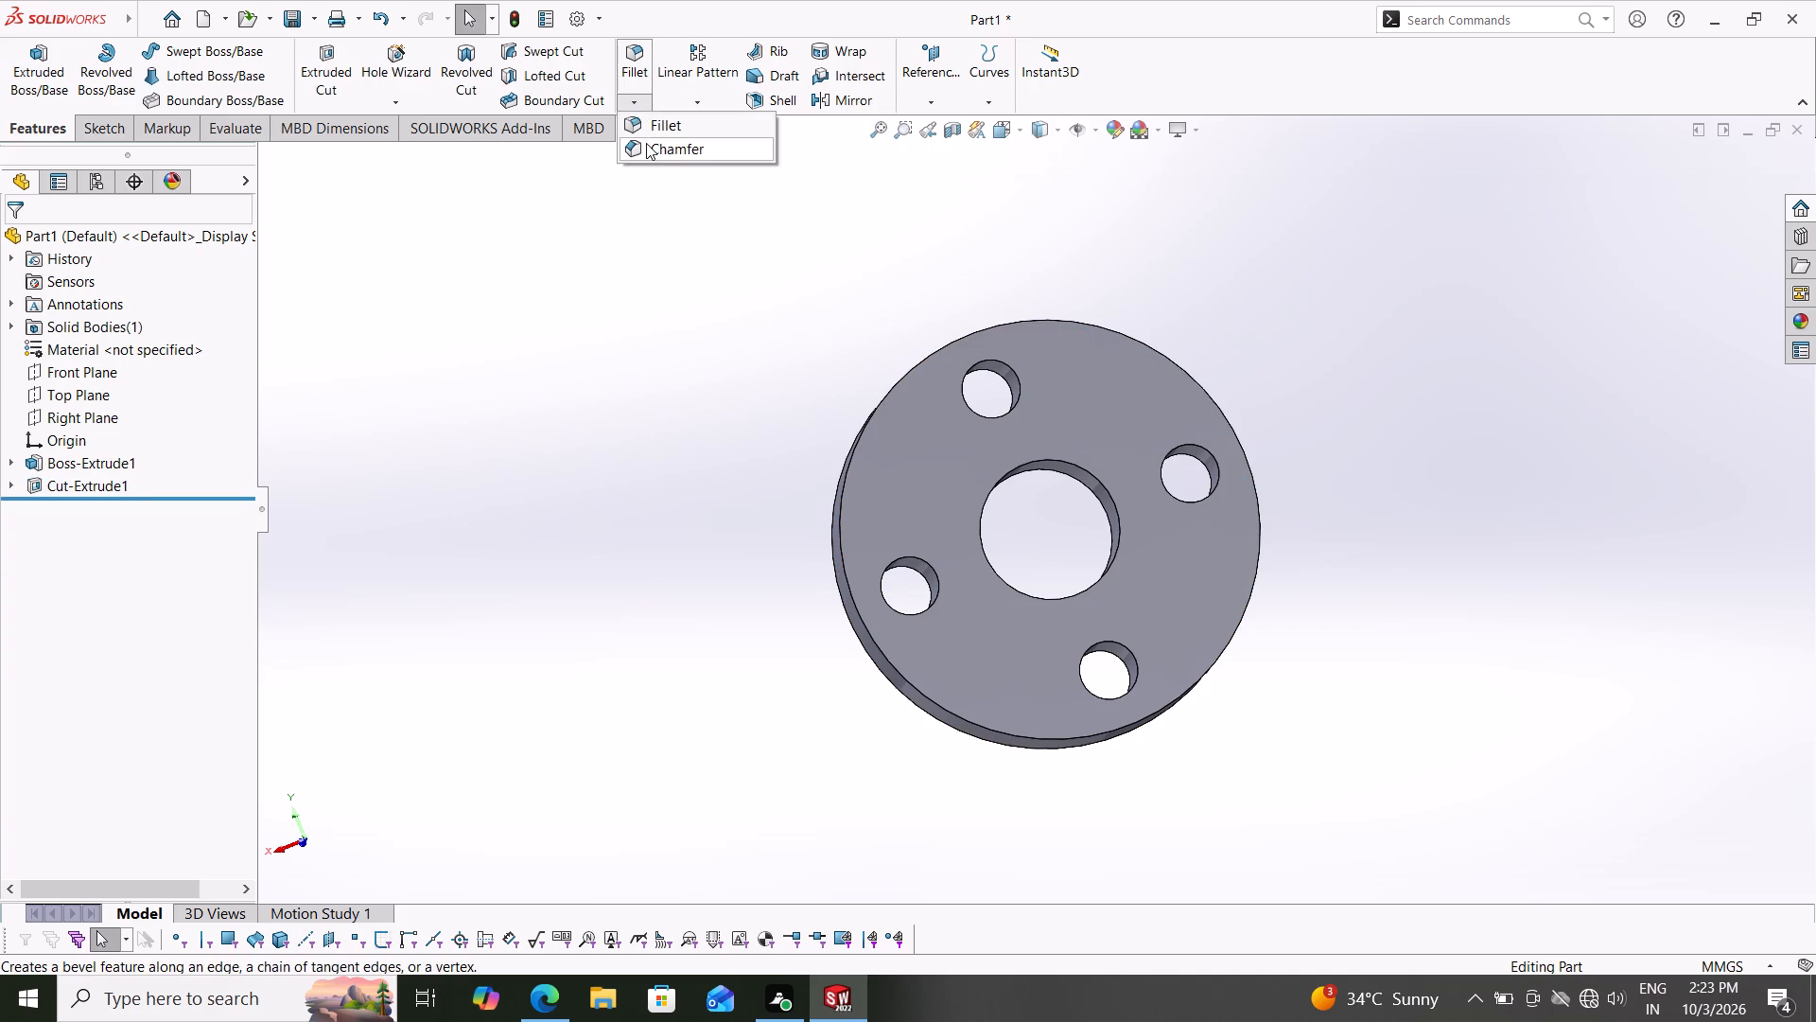
pyautogui.click(646, 143)
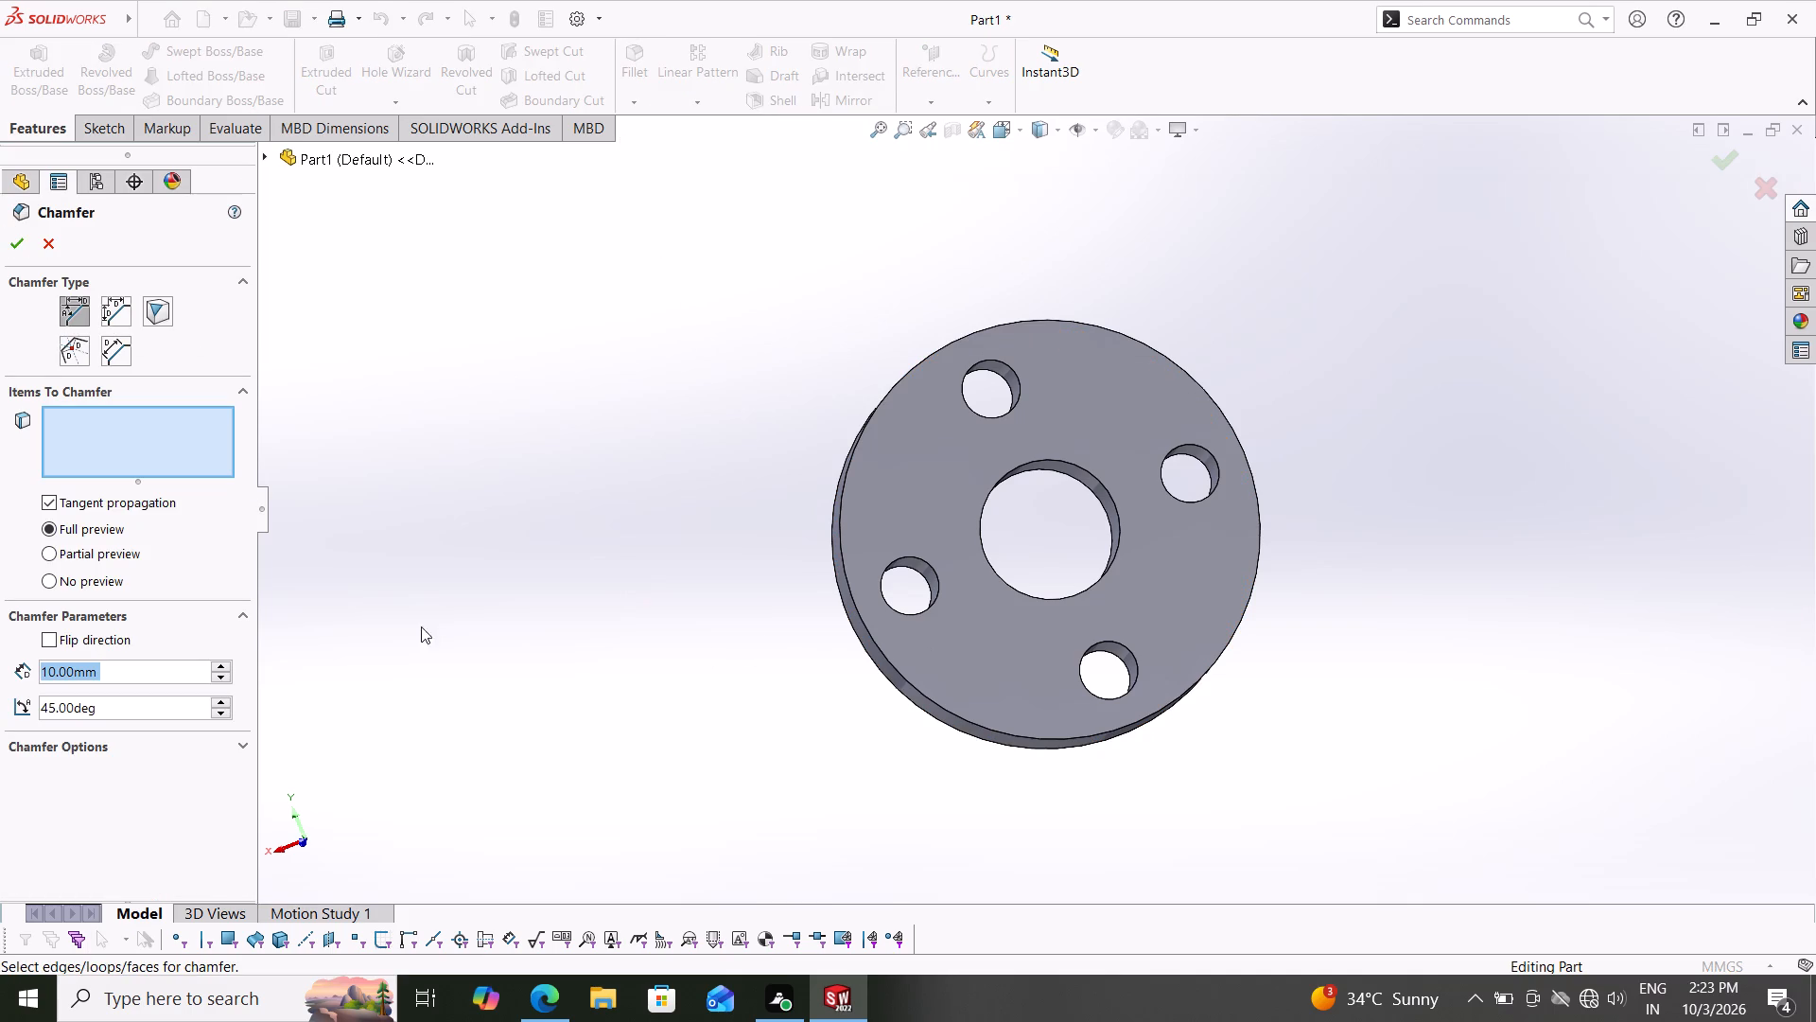
pyautogui.click(118, 300)
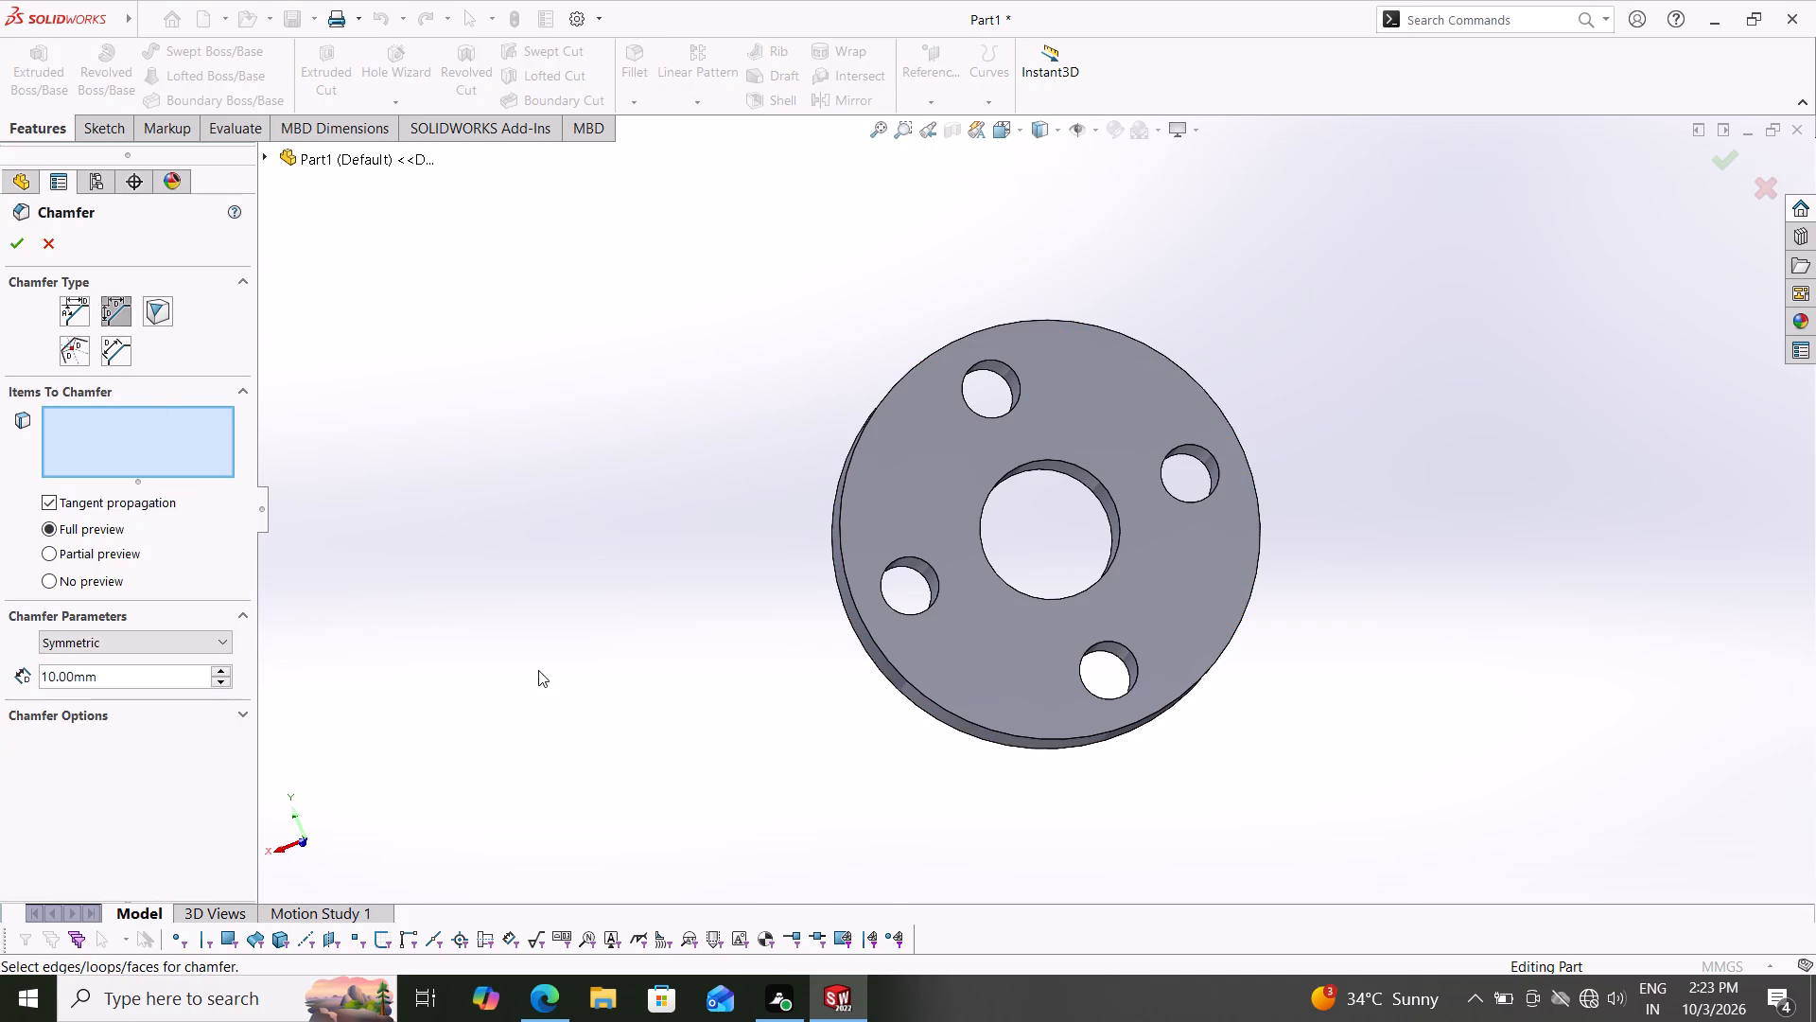
pyautogui.moveTo(683, 671); pyautogui.dragTo(703, 754, button='middle')
pyautogui.scroll(-1, 666, 741)
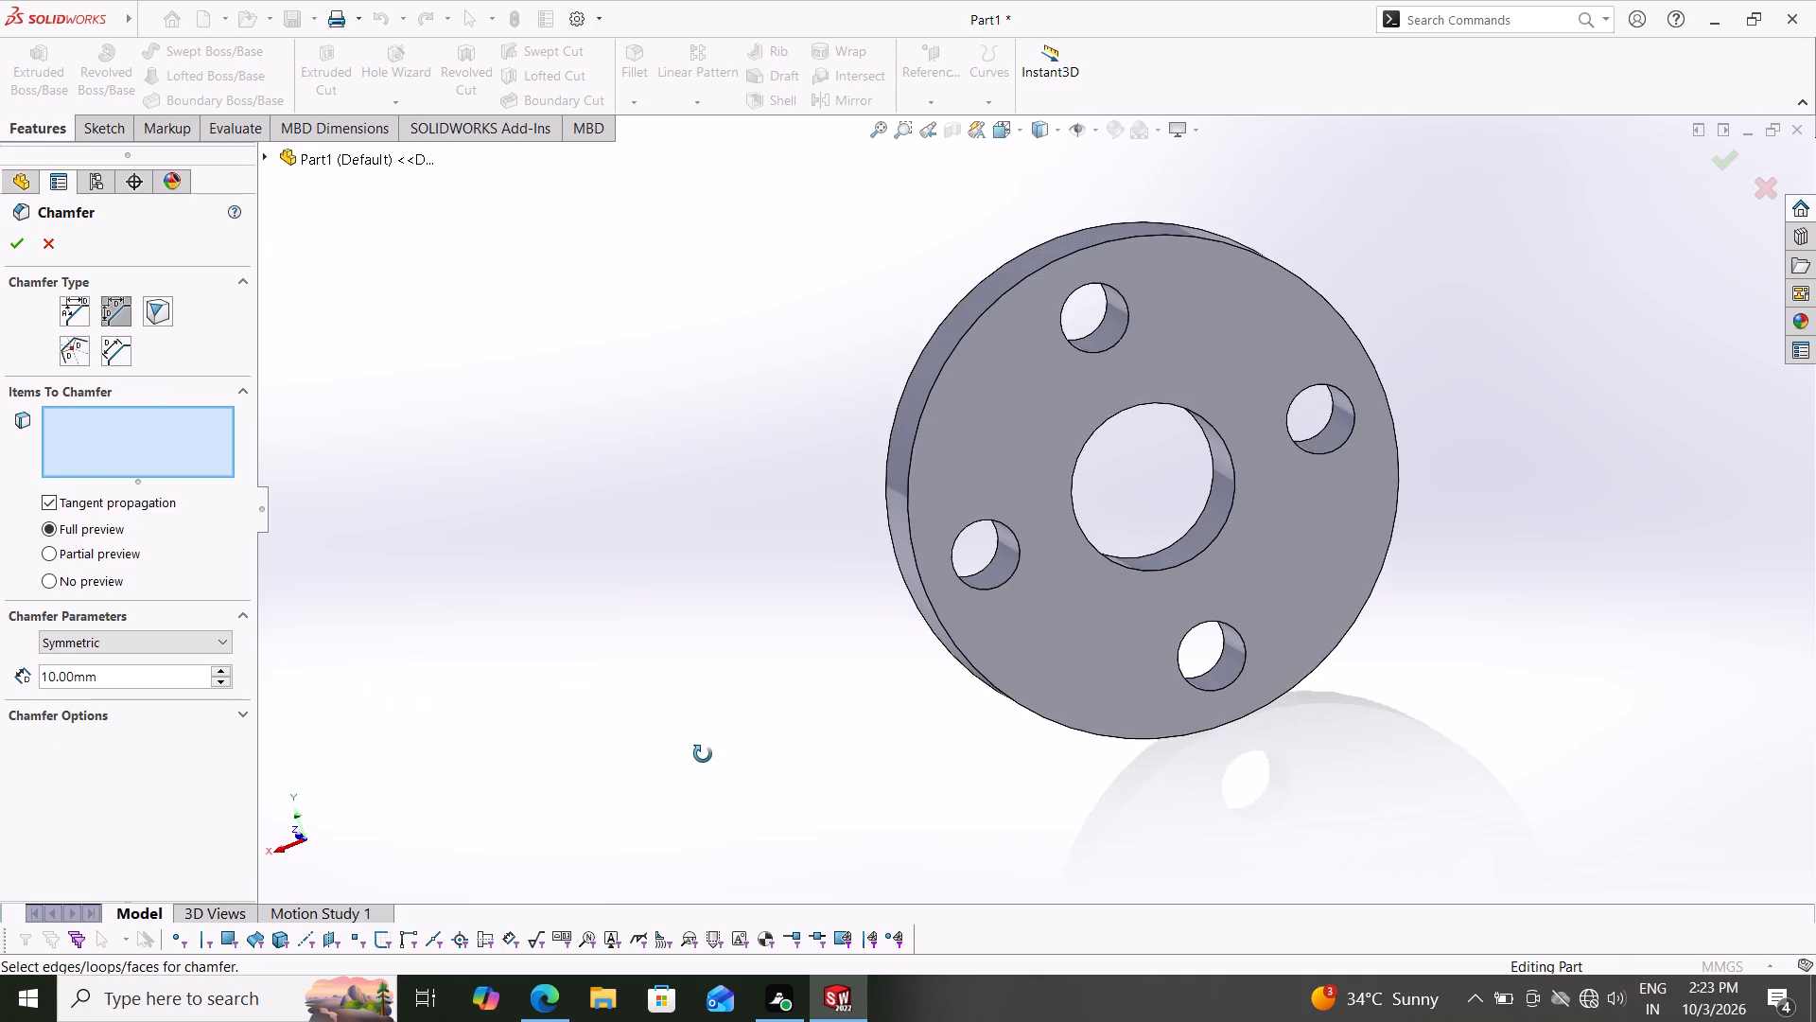
pyautogui.moveTo(703, 754); pyautogui.dragTo(710, 753, button='middle')
pyautogui.click(1117, 418)
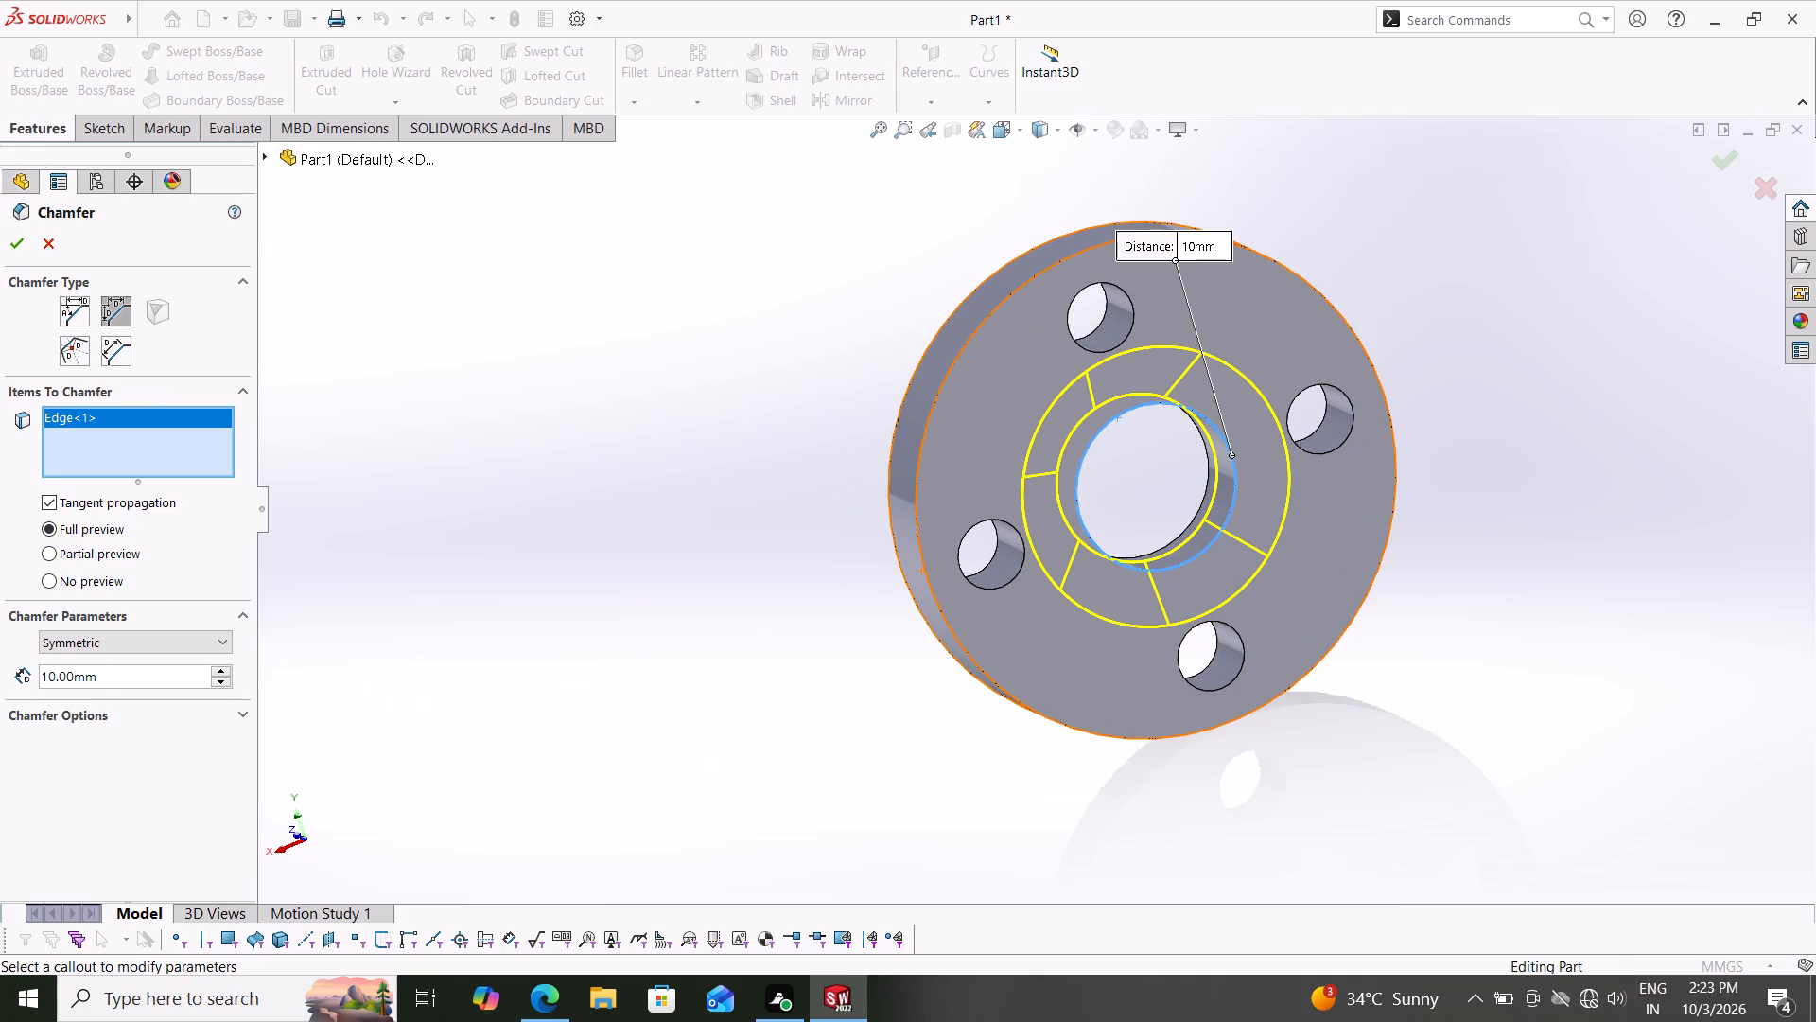
pyautogui.click(100, 553)
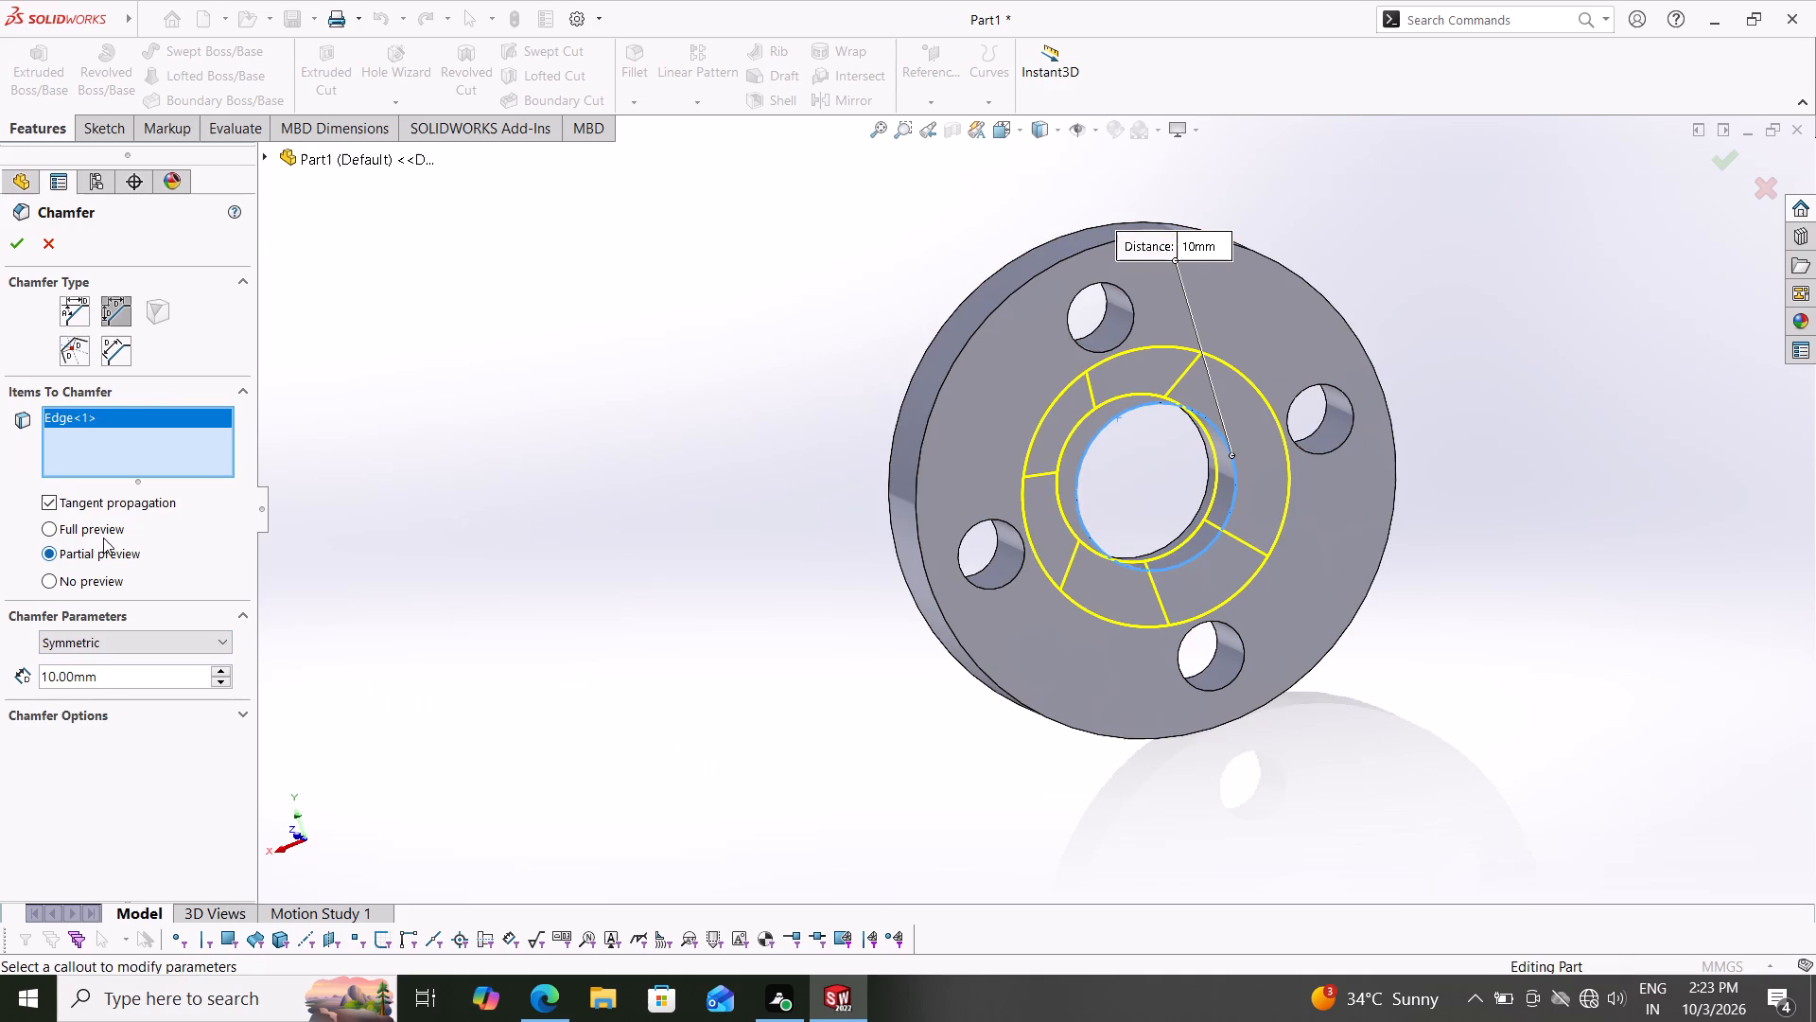
pyautogui.click(111, 528)
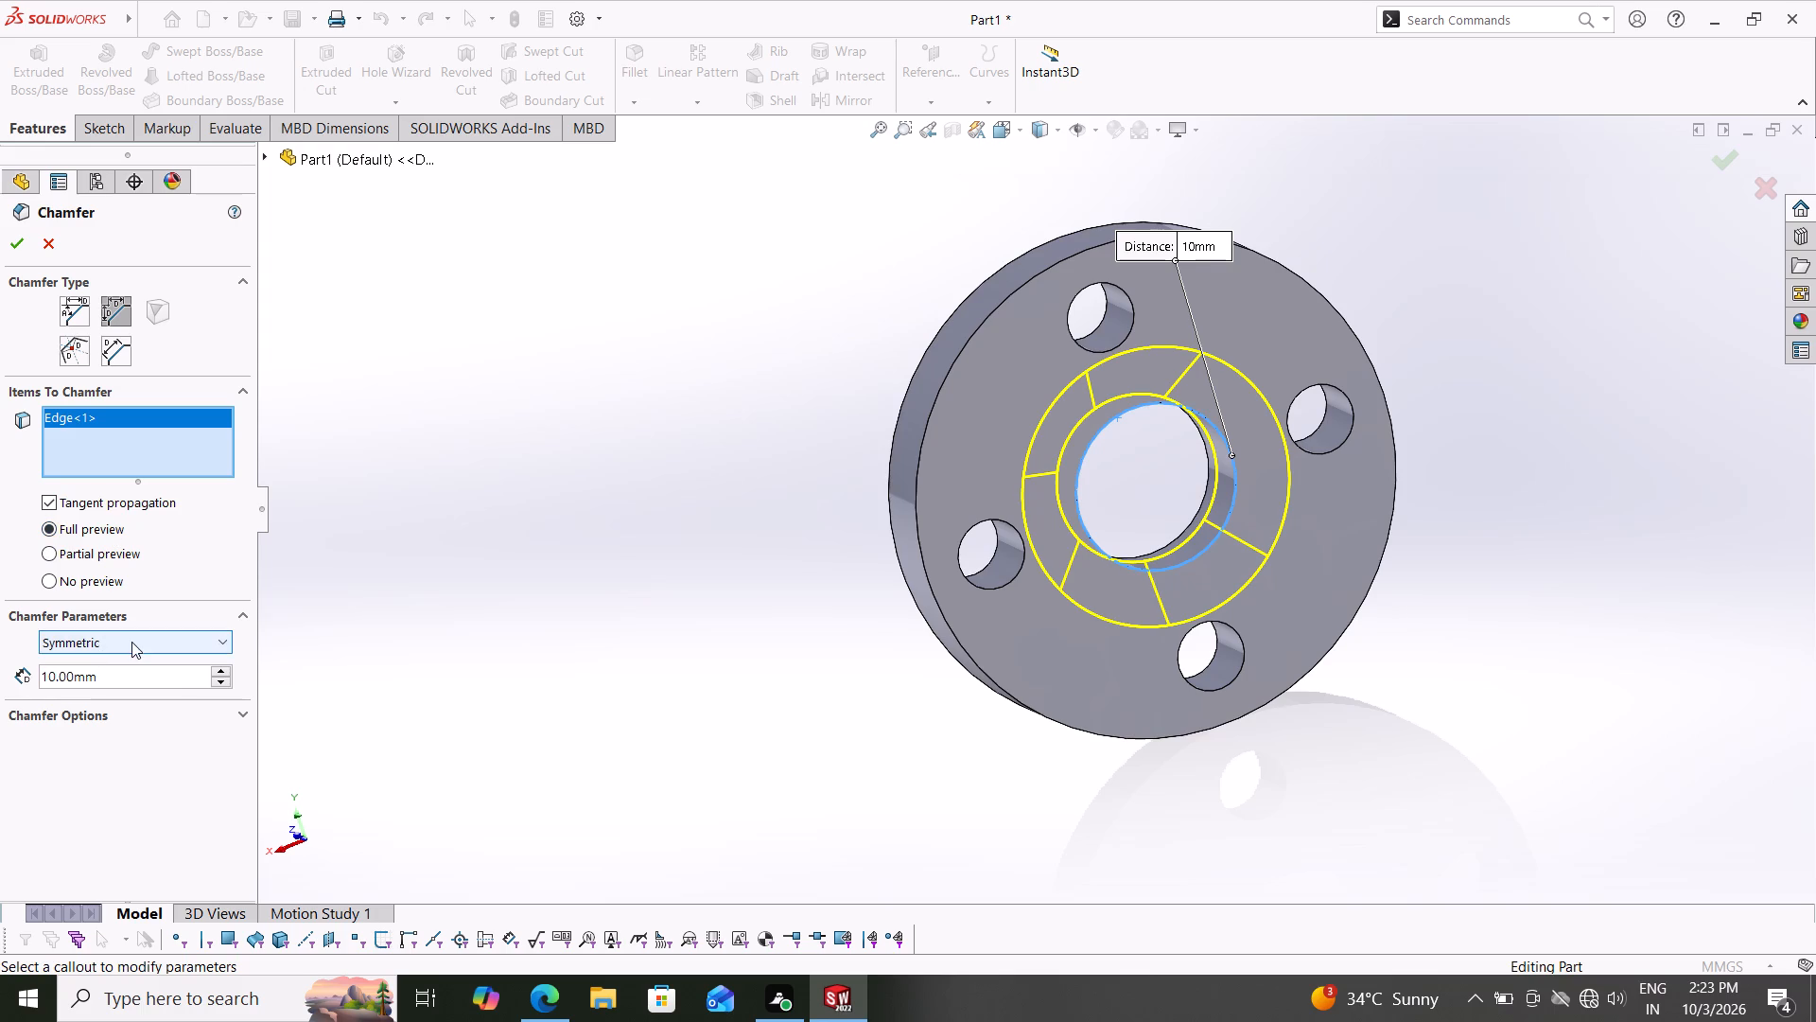
pyautogui.click(131, 642)
pyautogui.click(84, 671)
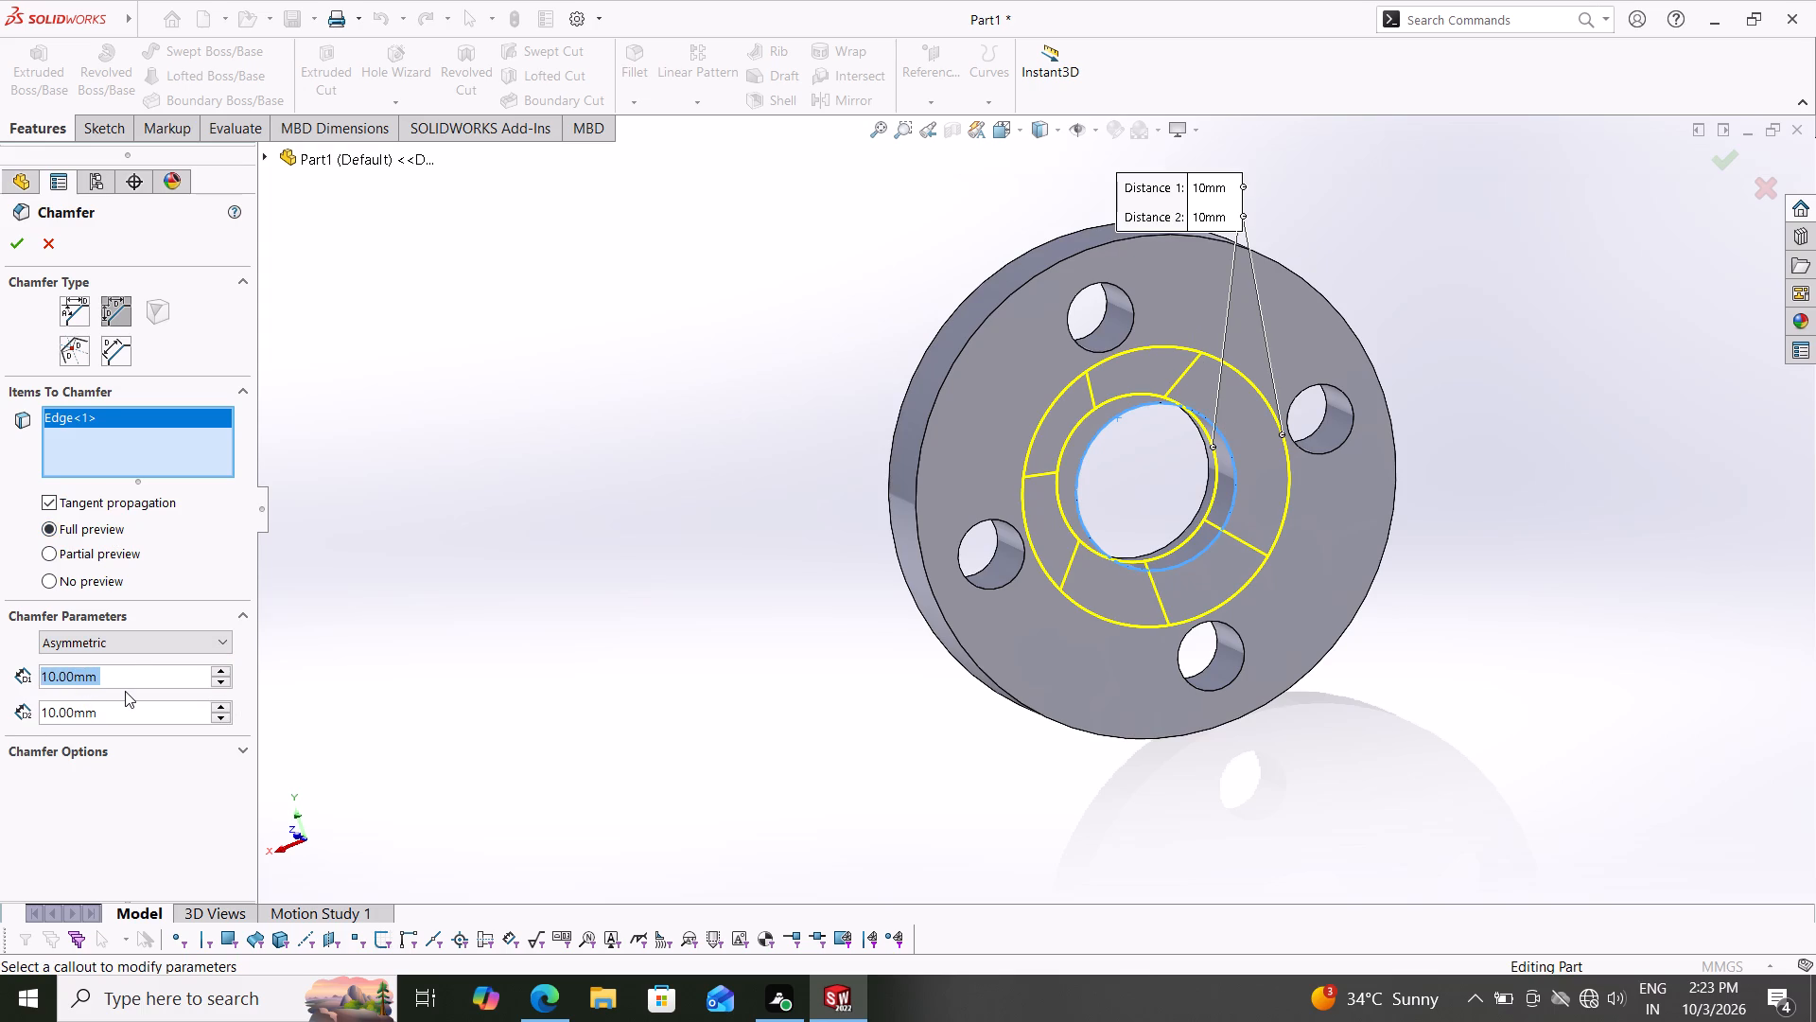
pyautogui.press('3')
pyautogui.press('Return')
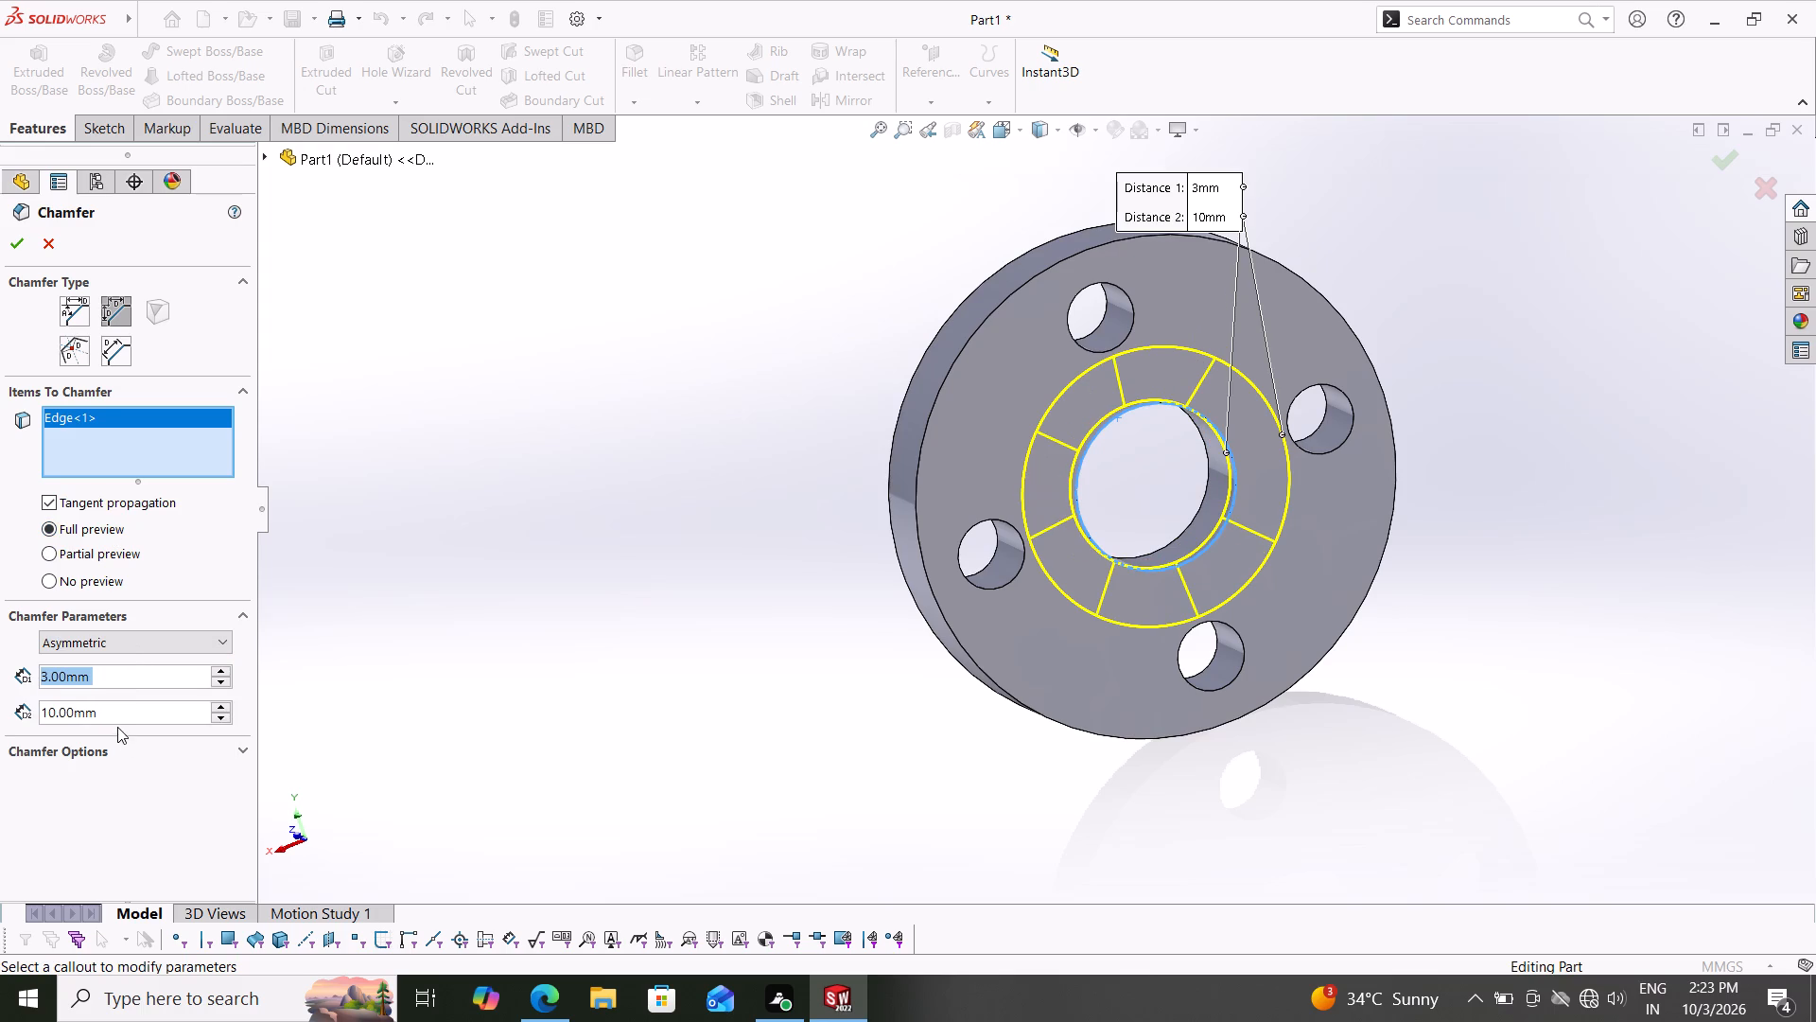
pyautogui.moveTo(117, 717); pyautogui.dragTo(0, 726)
pyautogui.write('3.5')
pyautogui.press('Return')
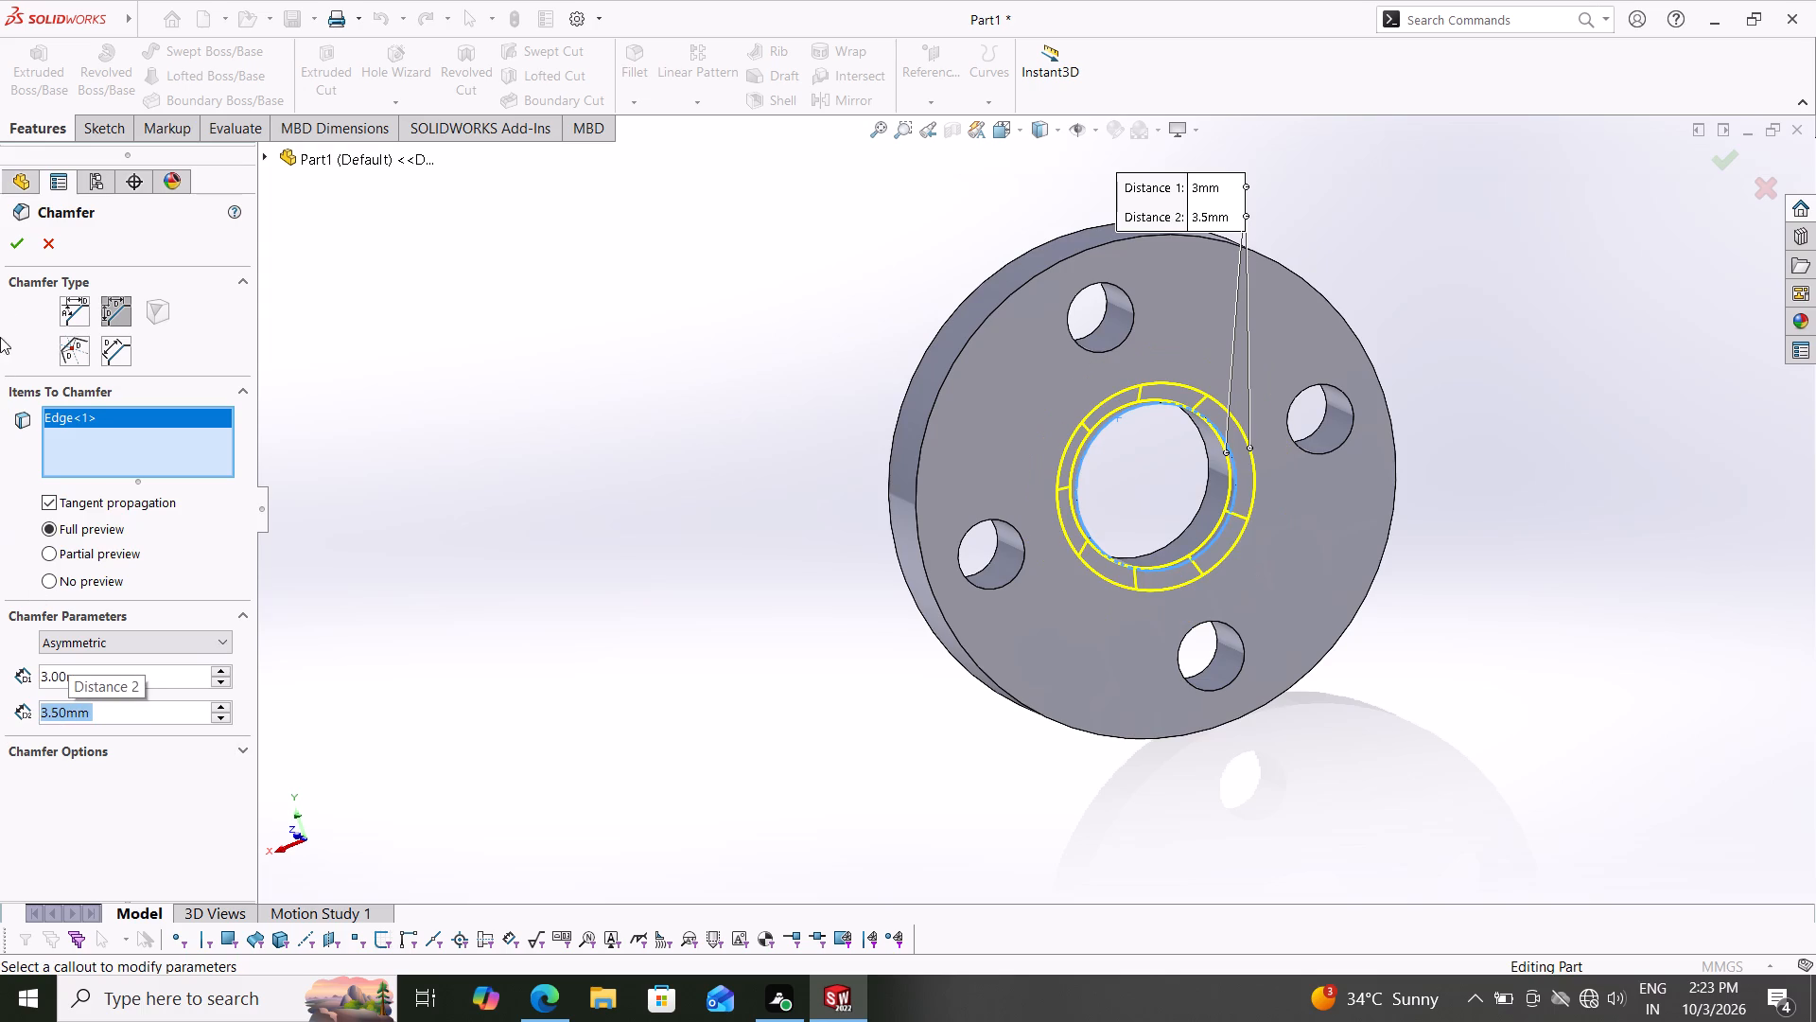
pyautogui.click(6, 244)
# On the disc face opposite the chamfer, sketch two circles centred on the origin with radii of about 22.7 mm and 32 mm.
pyautogui.moveTo(872, 808); pyautogui.dragTo(957, 781, button='middle')
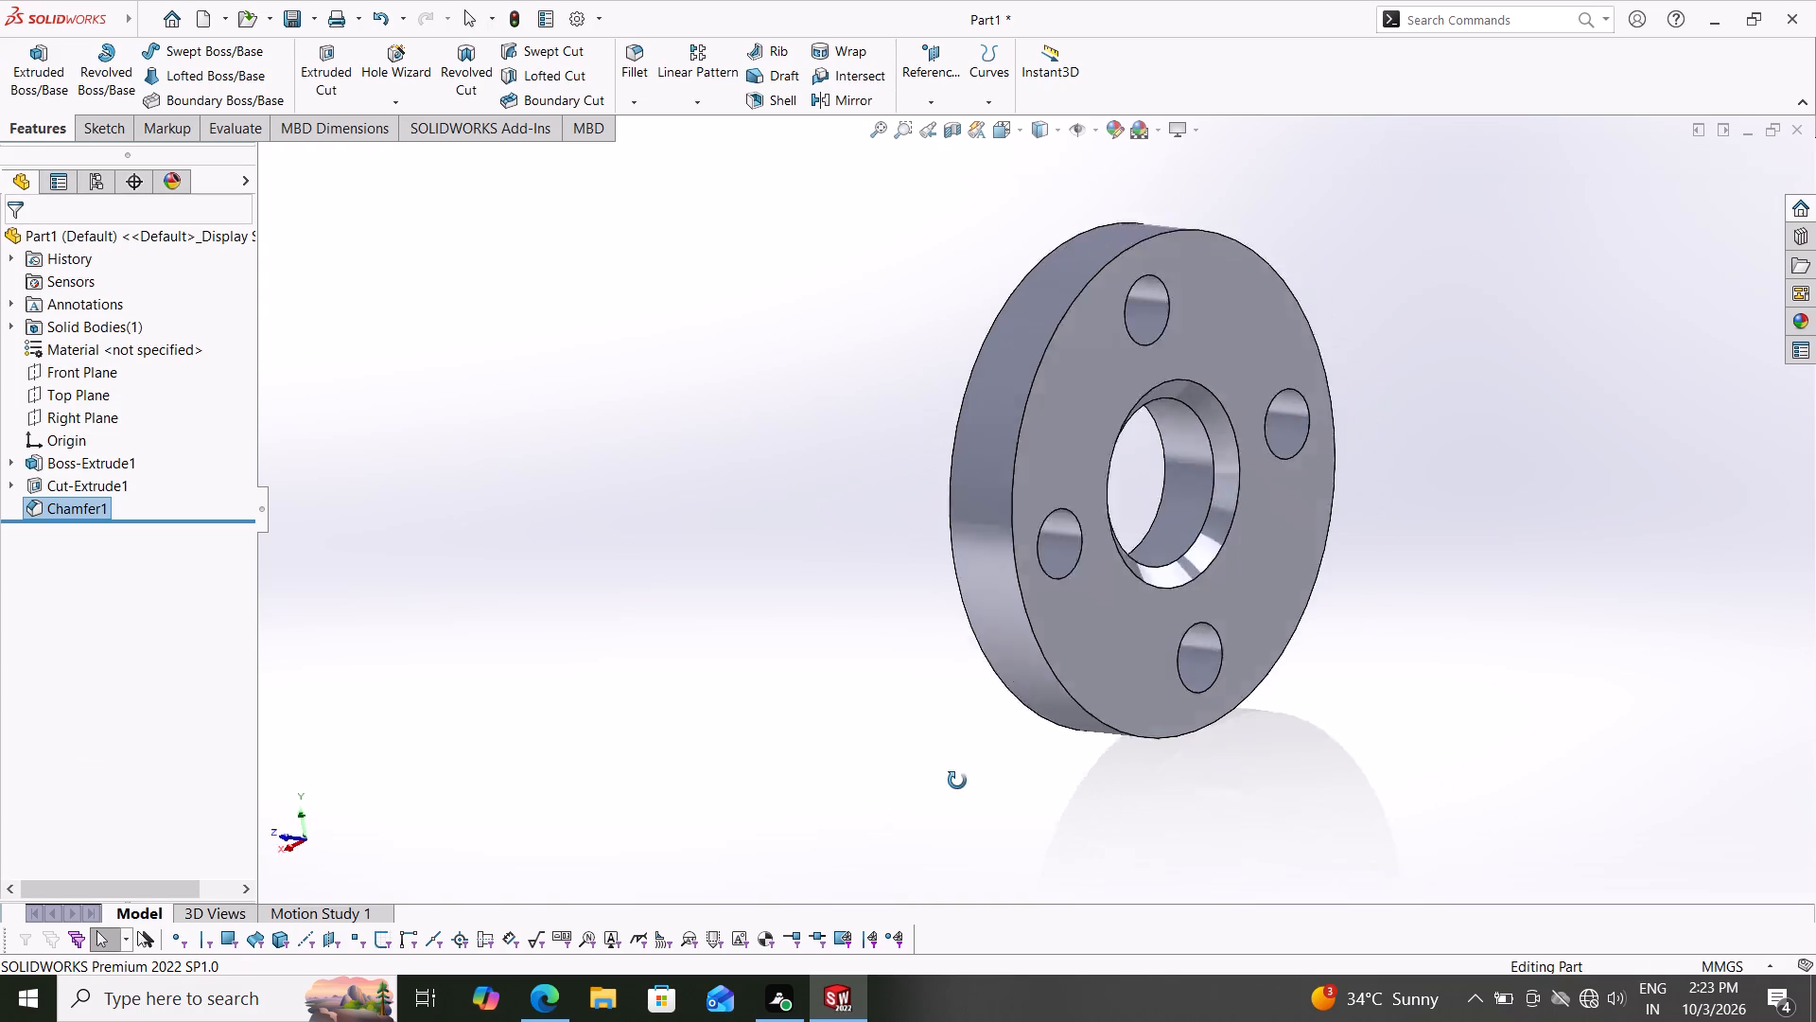
pyautogui.moveTo(957, 781); pyautogui.dragTo(1103, 799, button='middle')
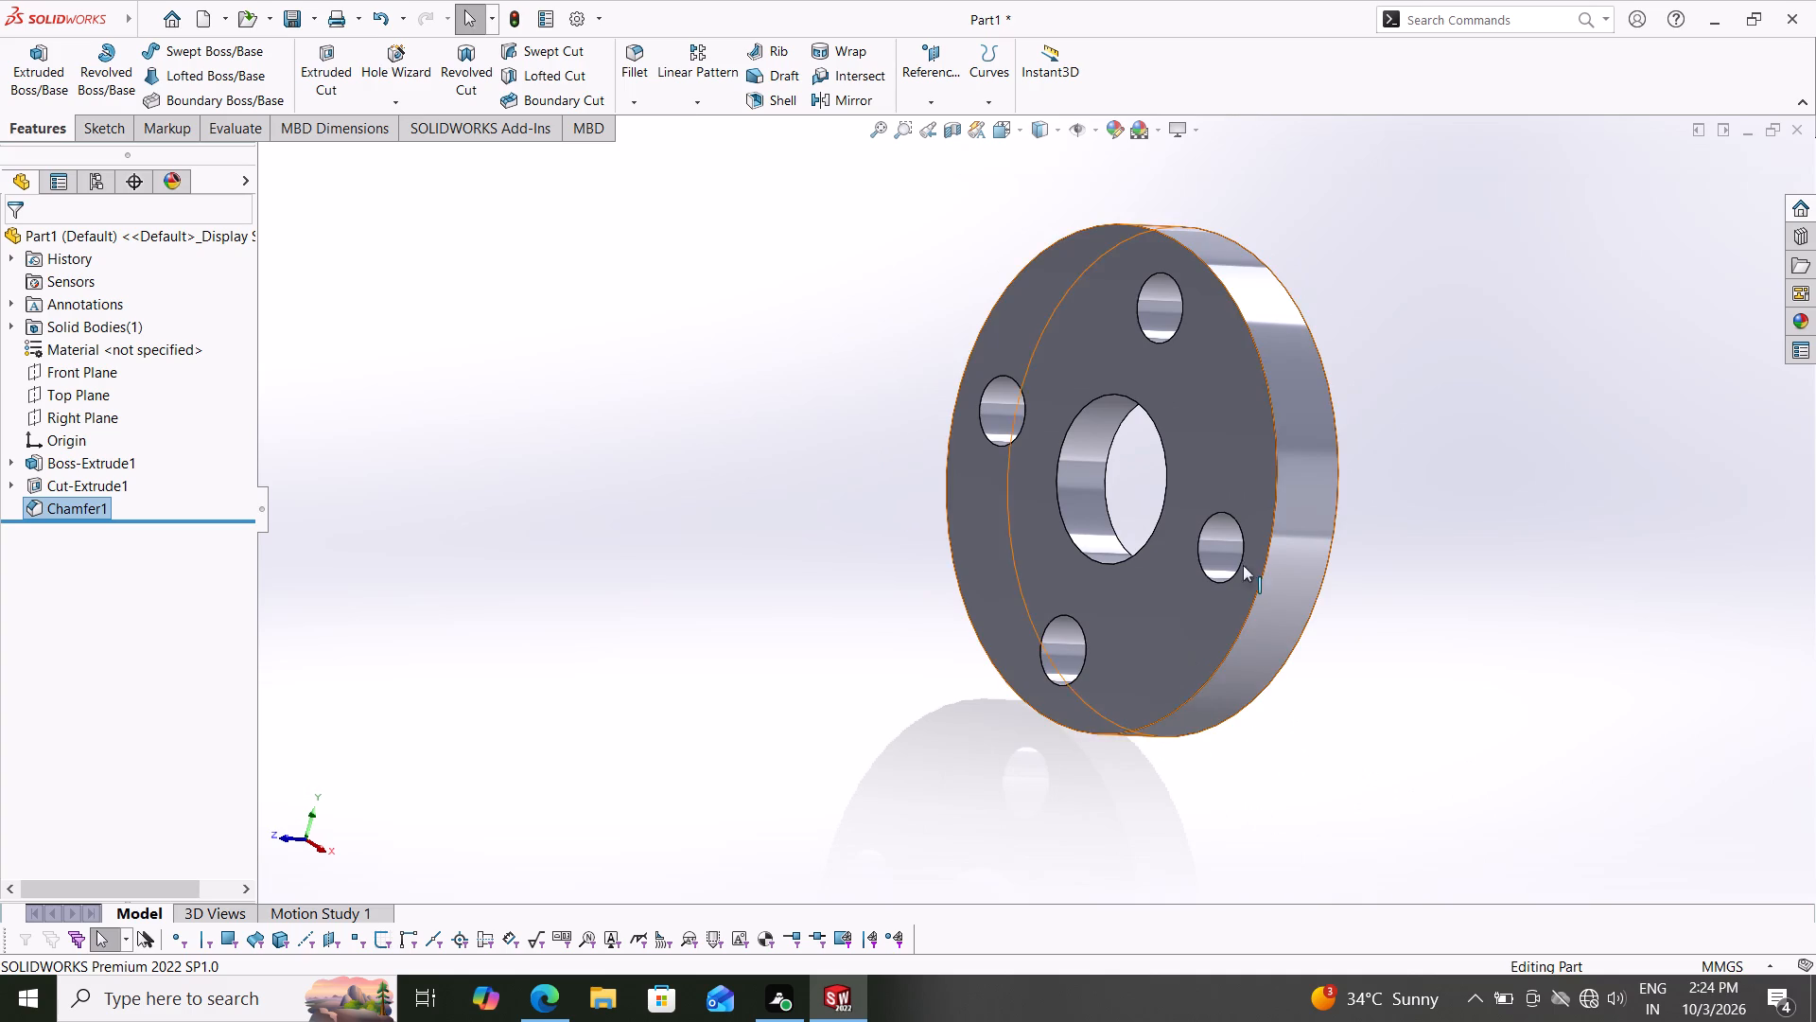
pyautogui.click(1160, 585)
pyautogui.click(1243, 526)
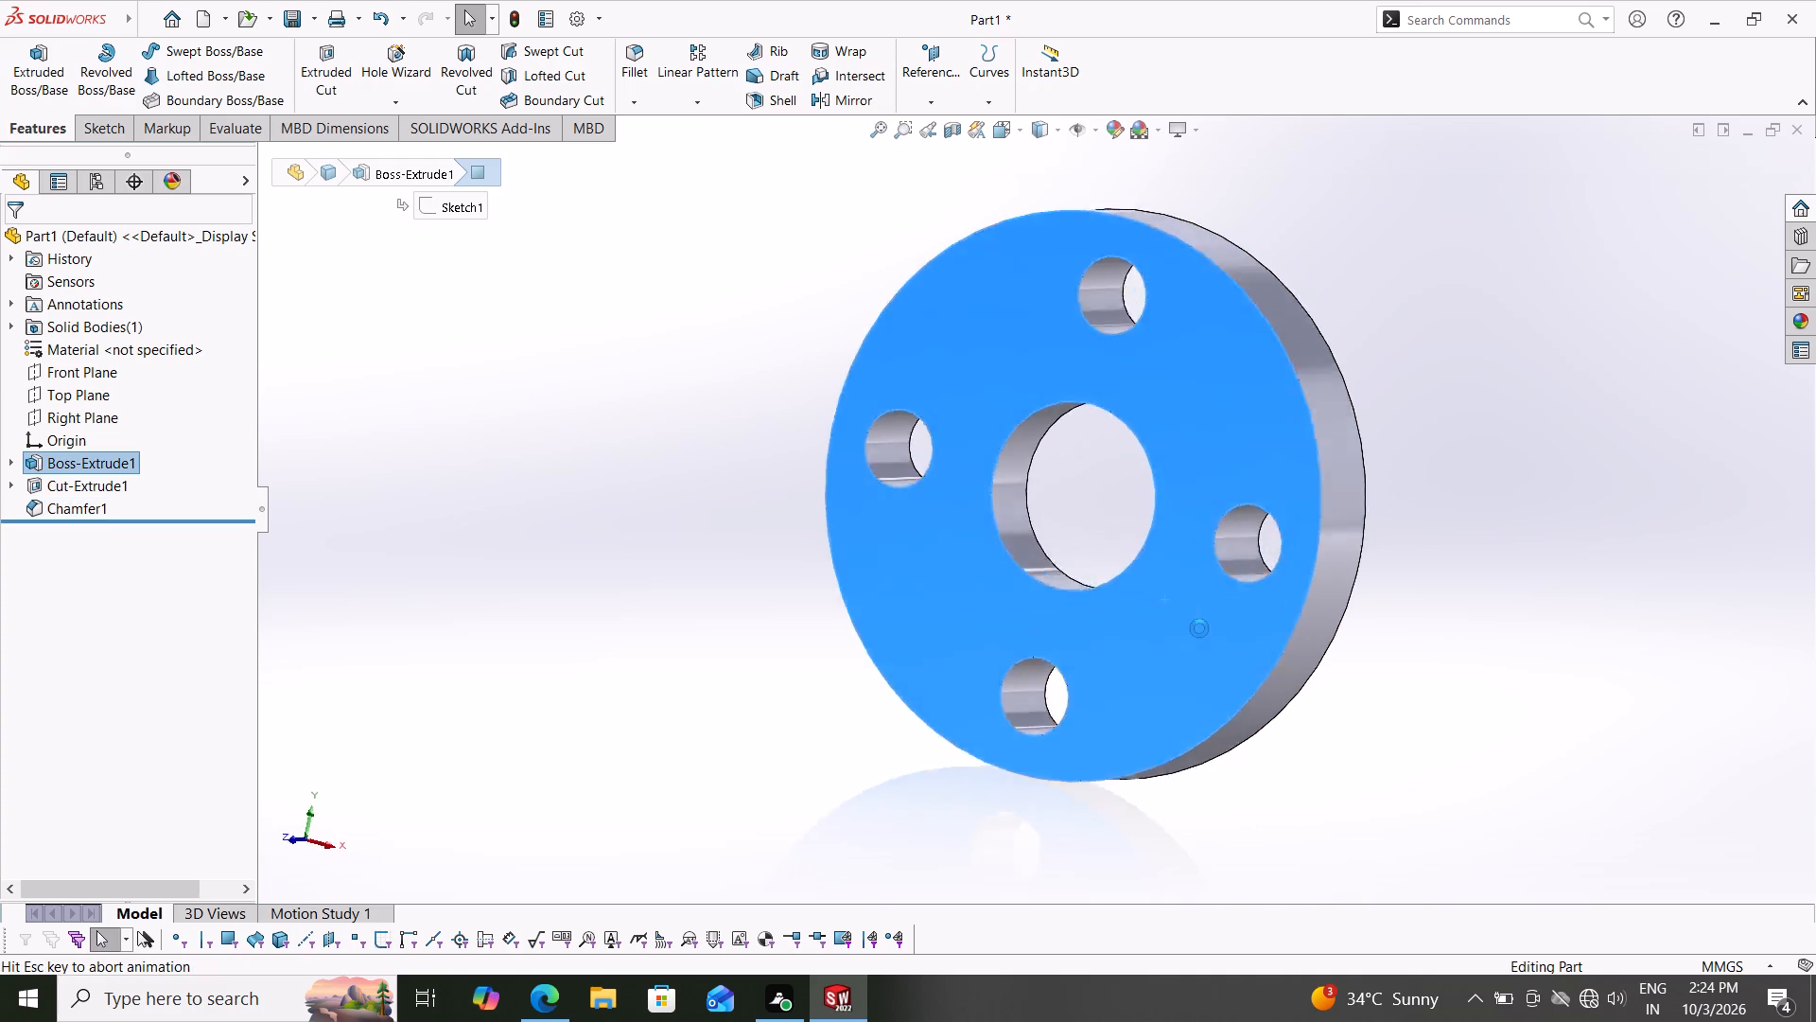
pyautogui.press('Escape')
pyautogui.press('Escape')
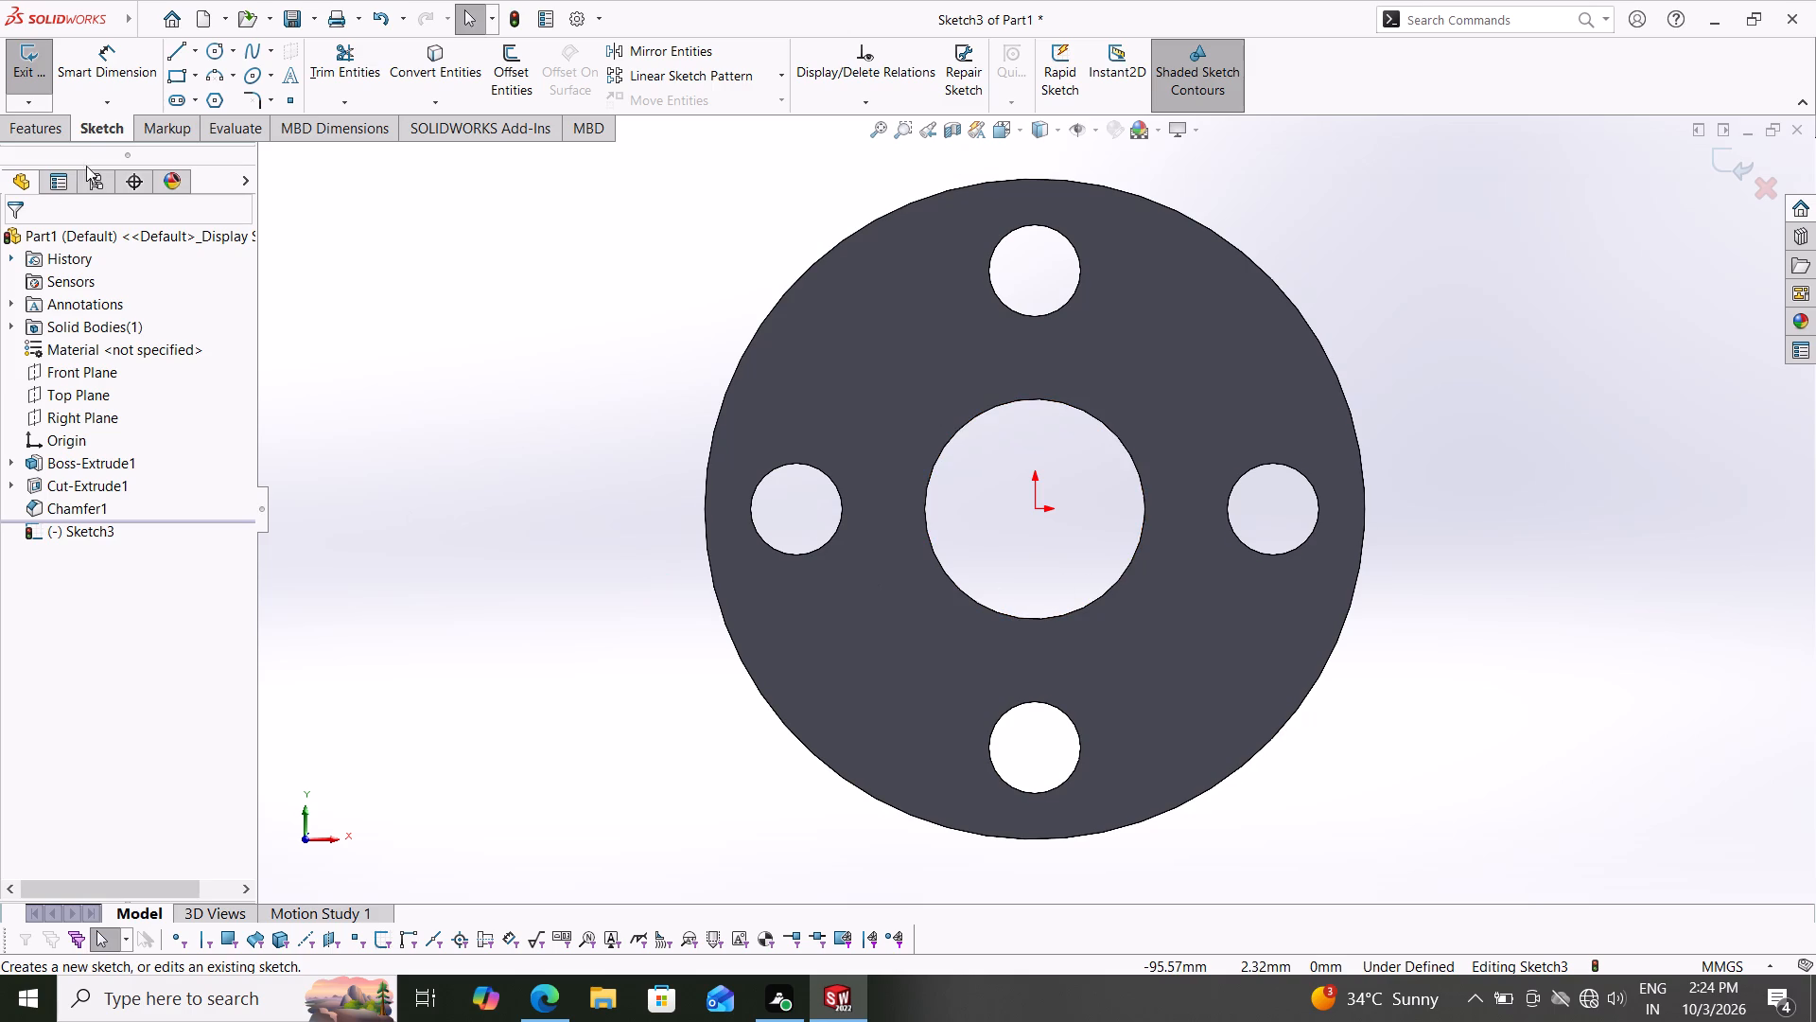
pyautogui.click(212, 50)
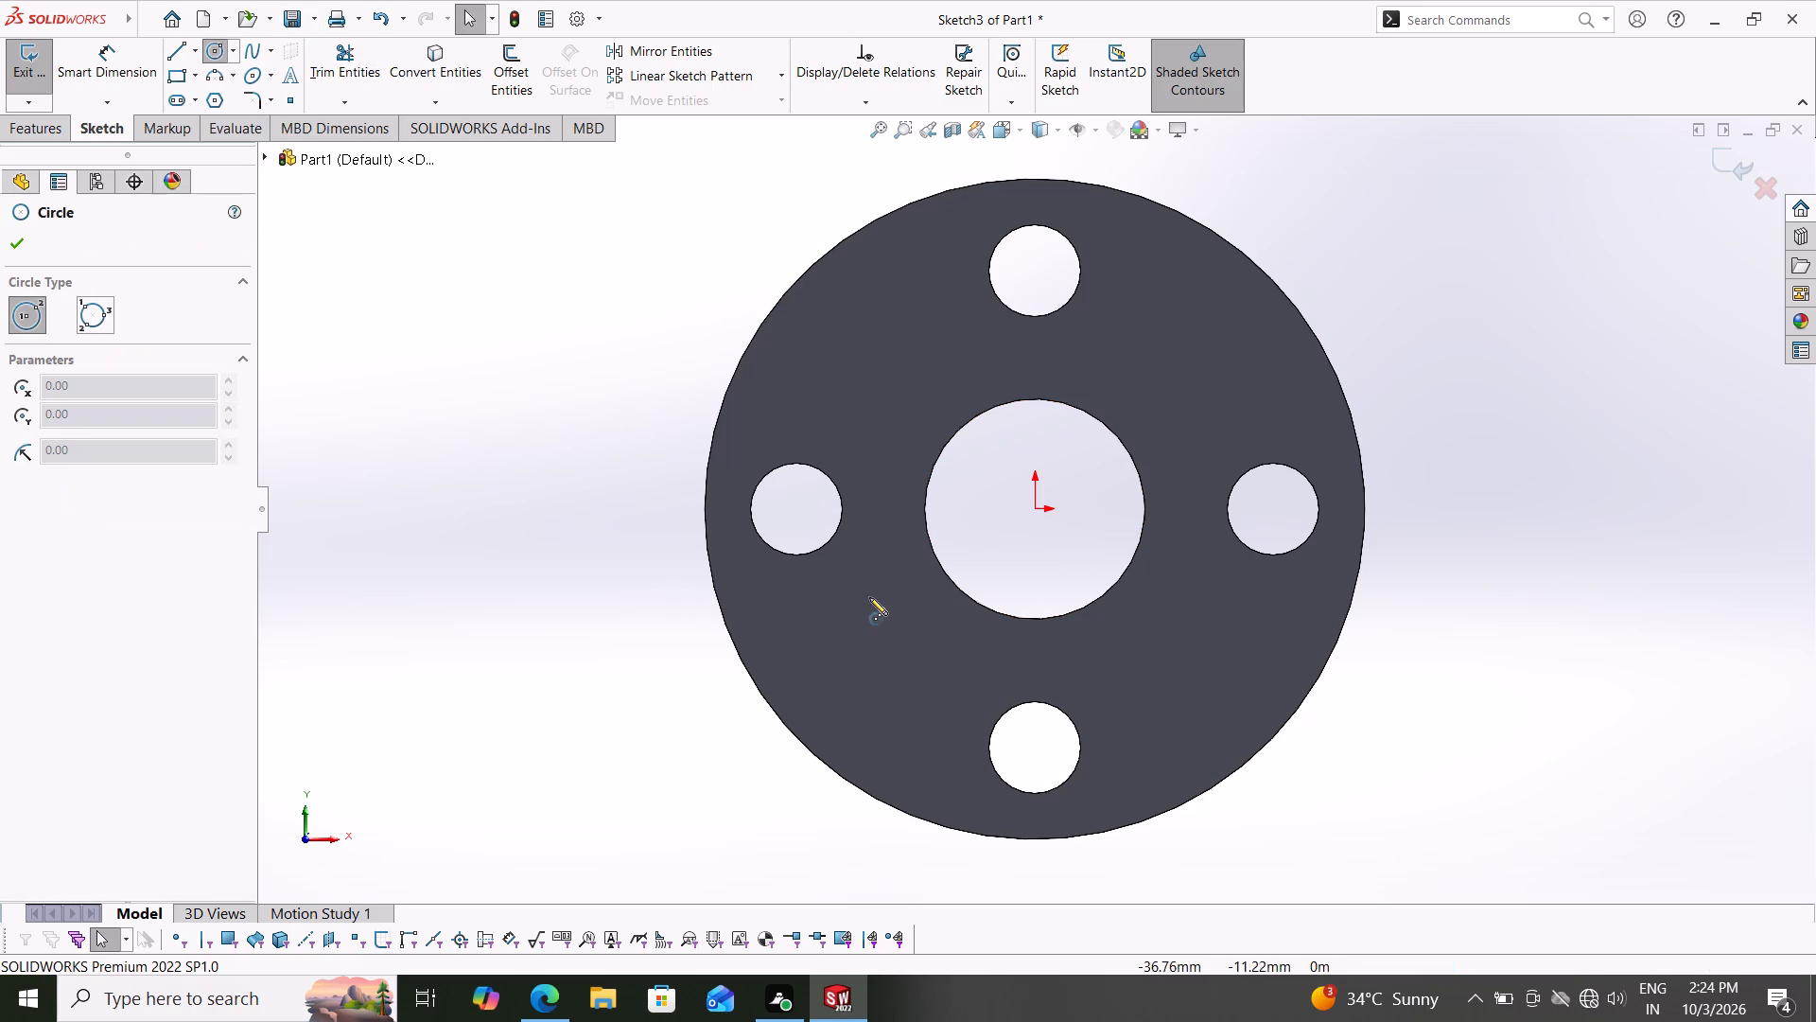
pyautogui.click(1039, 506)
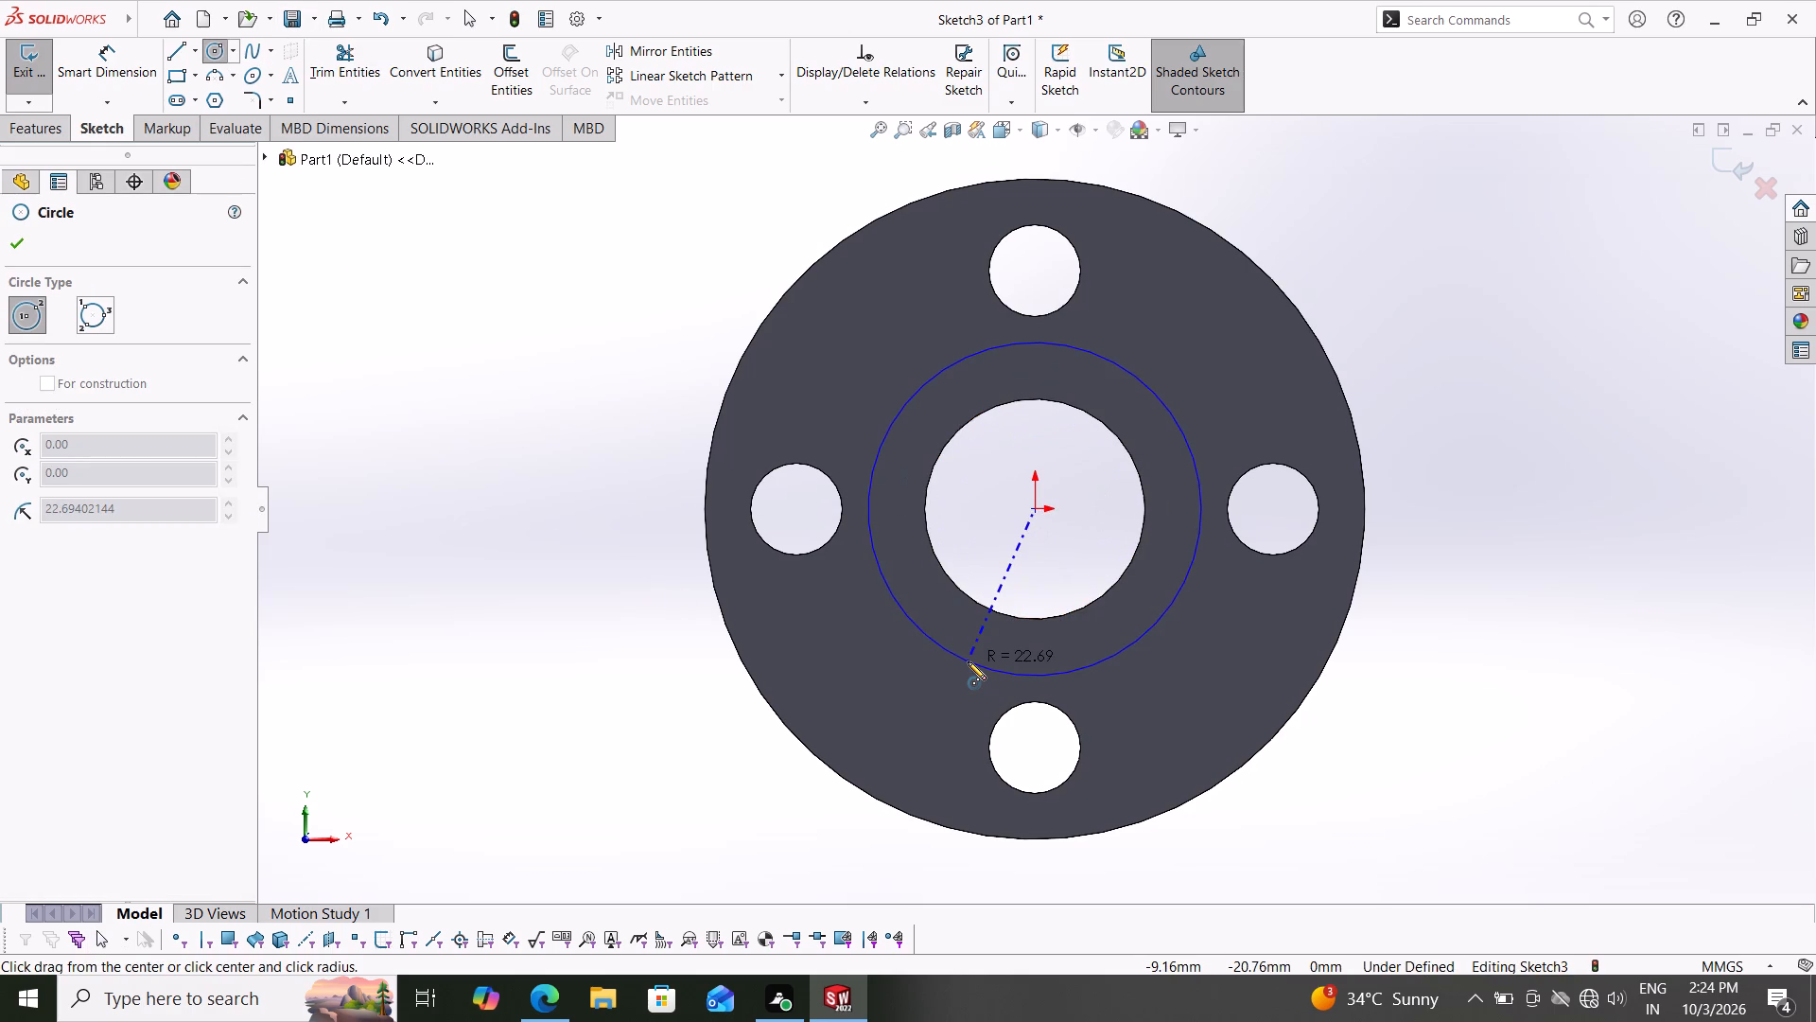
pyautogui.click(968, 661)
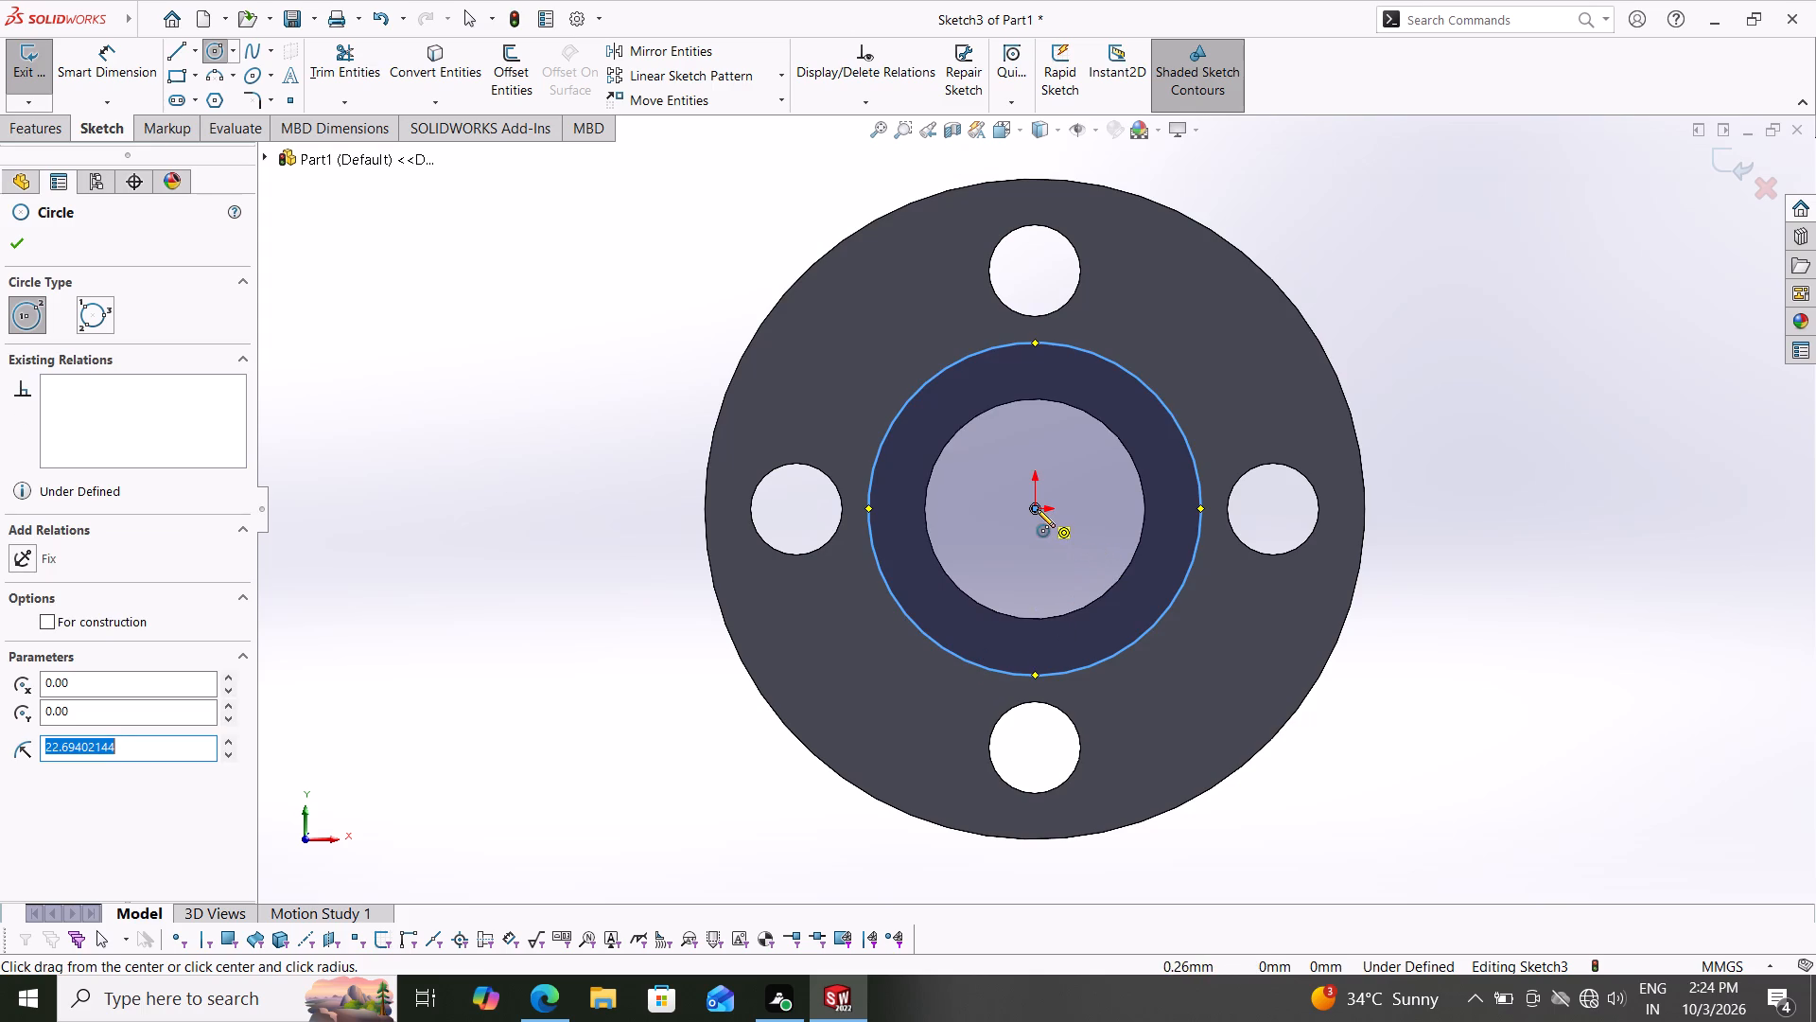
pyautogui.click(1036, 508)
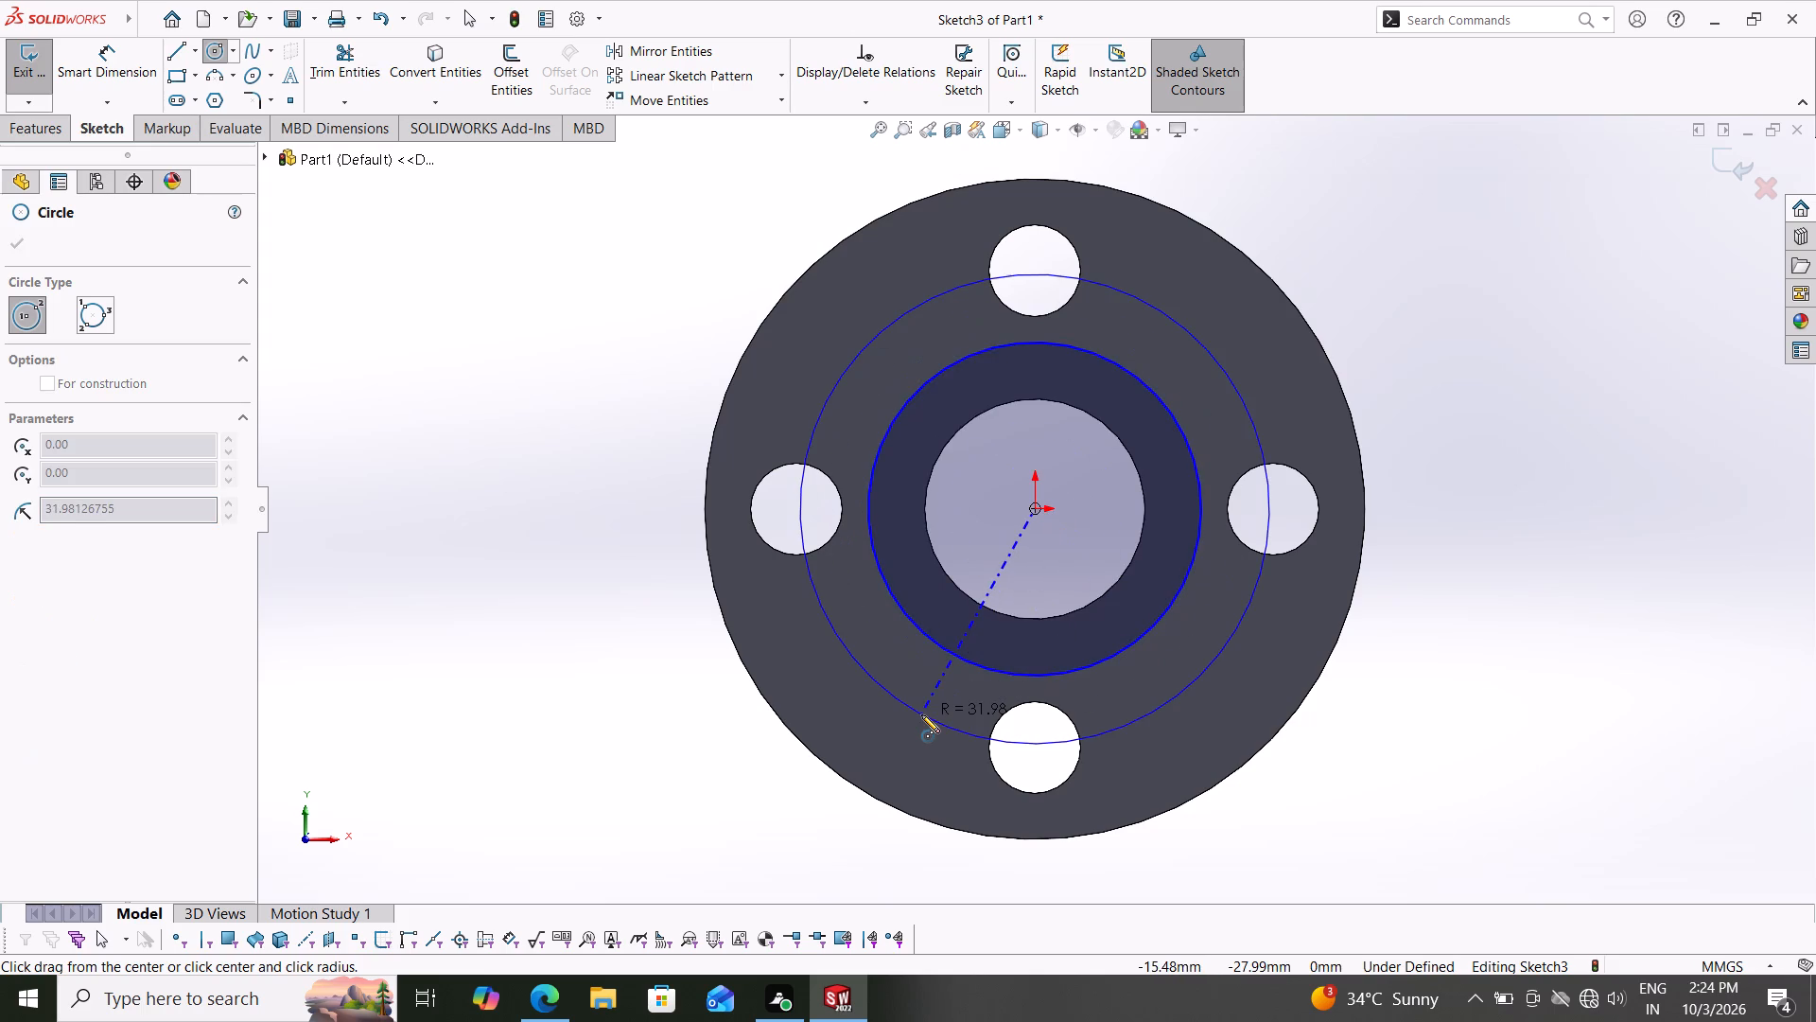
pyautogui.click(921, 714)
# Dimension the inner circle's diameter as 30 mm and the outer circle's diameter as 40 mm.
pyautogui.click(102, 42)
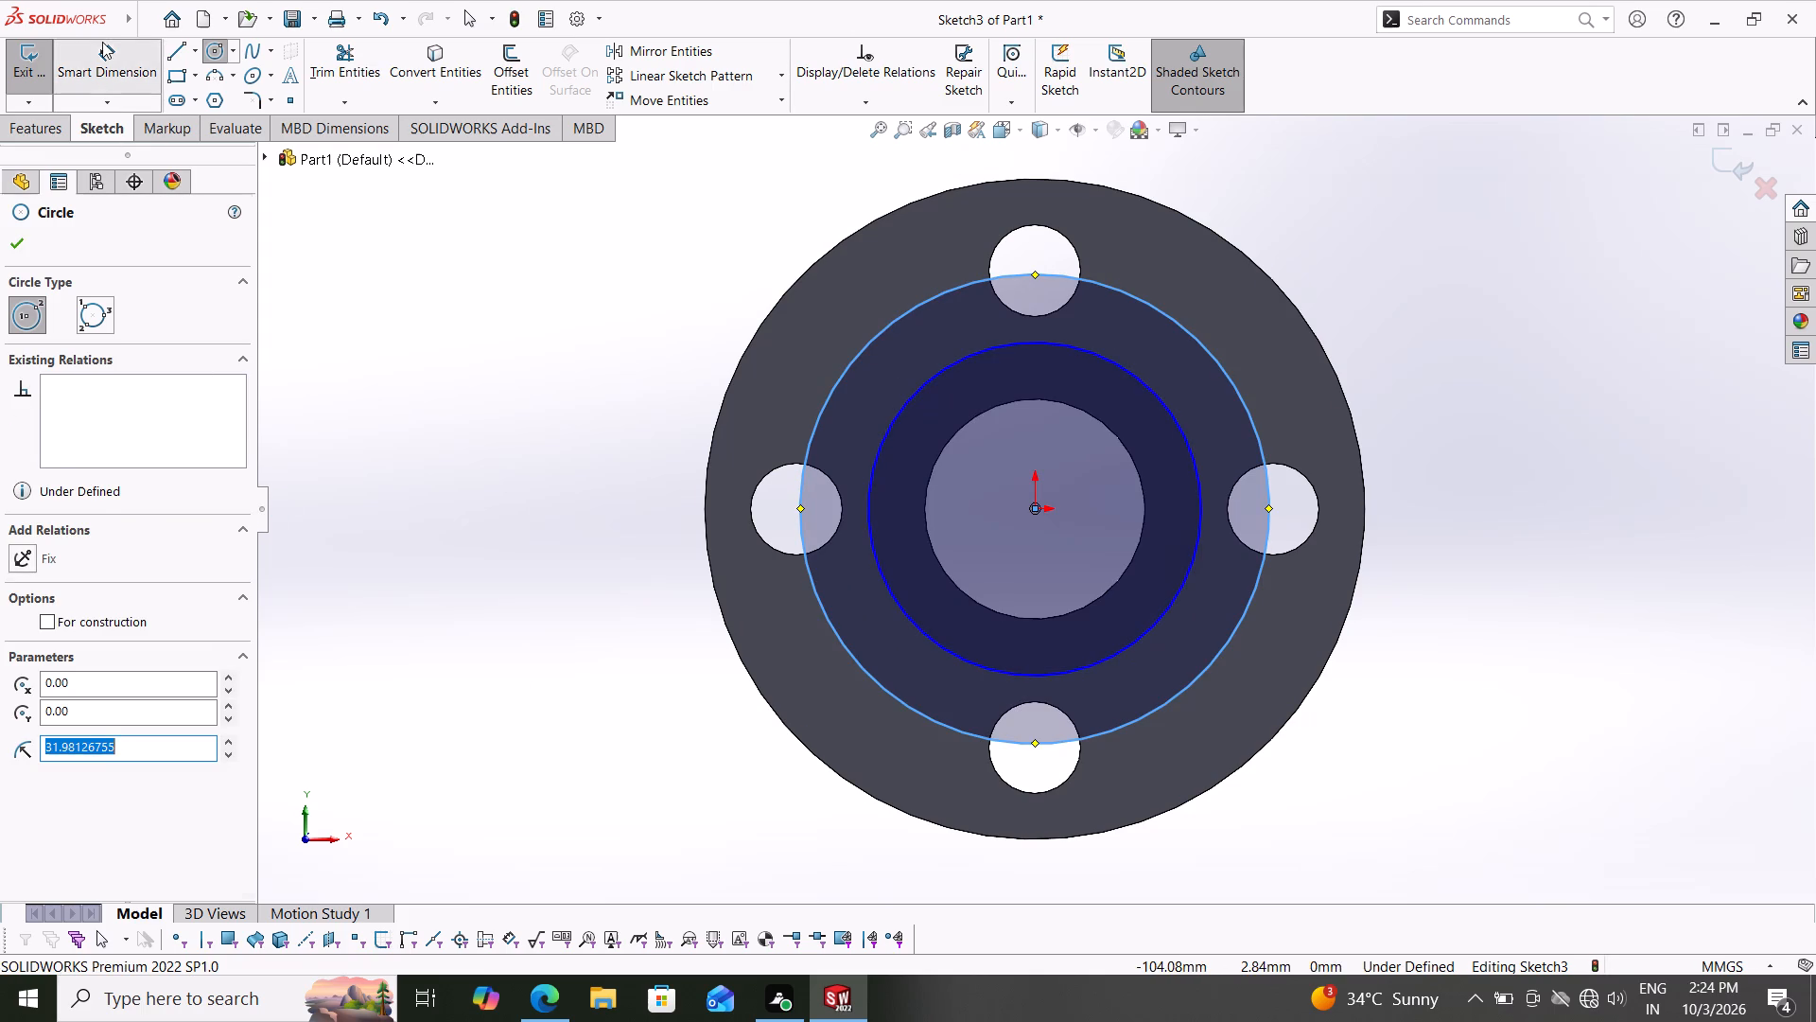
pyautogui.click(1189, 559)
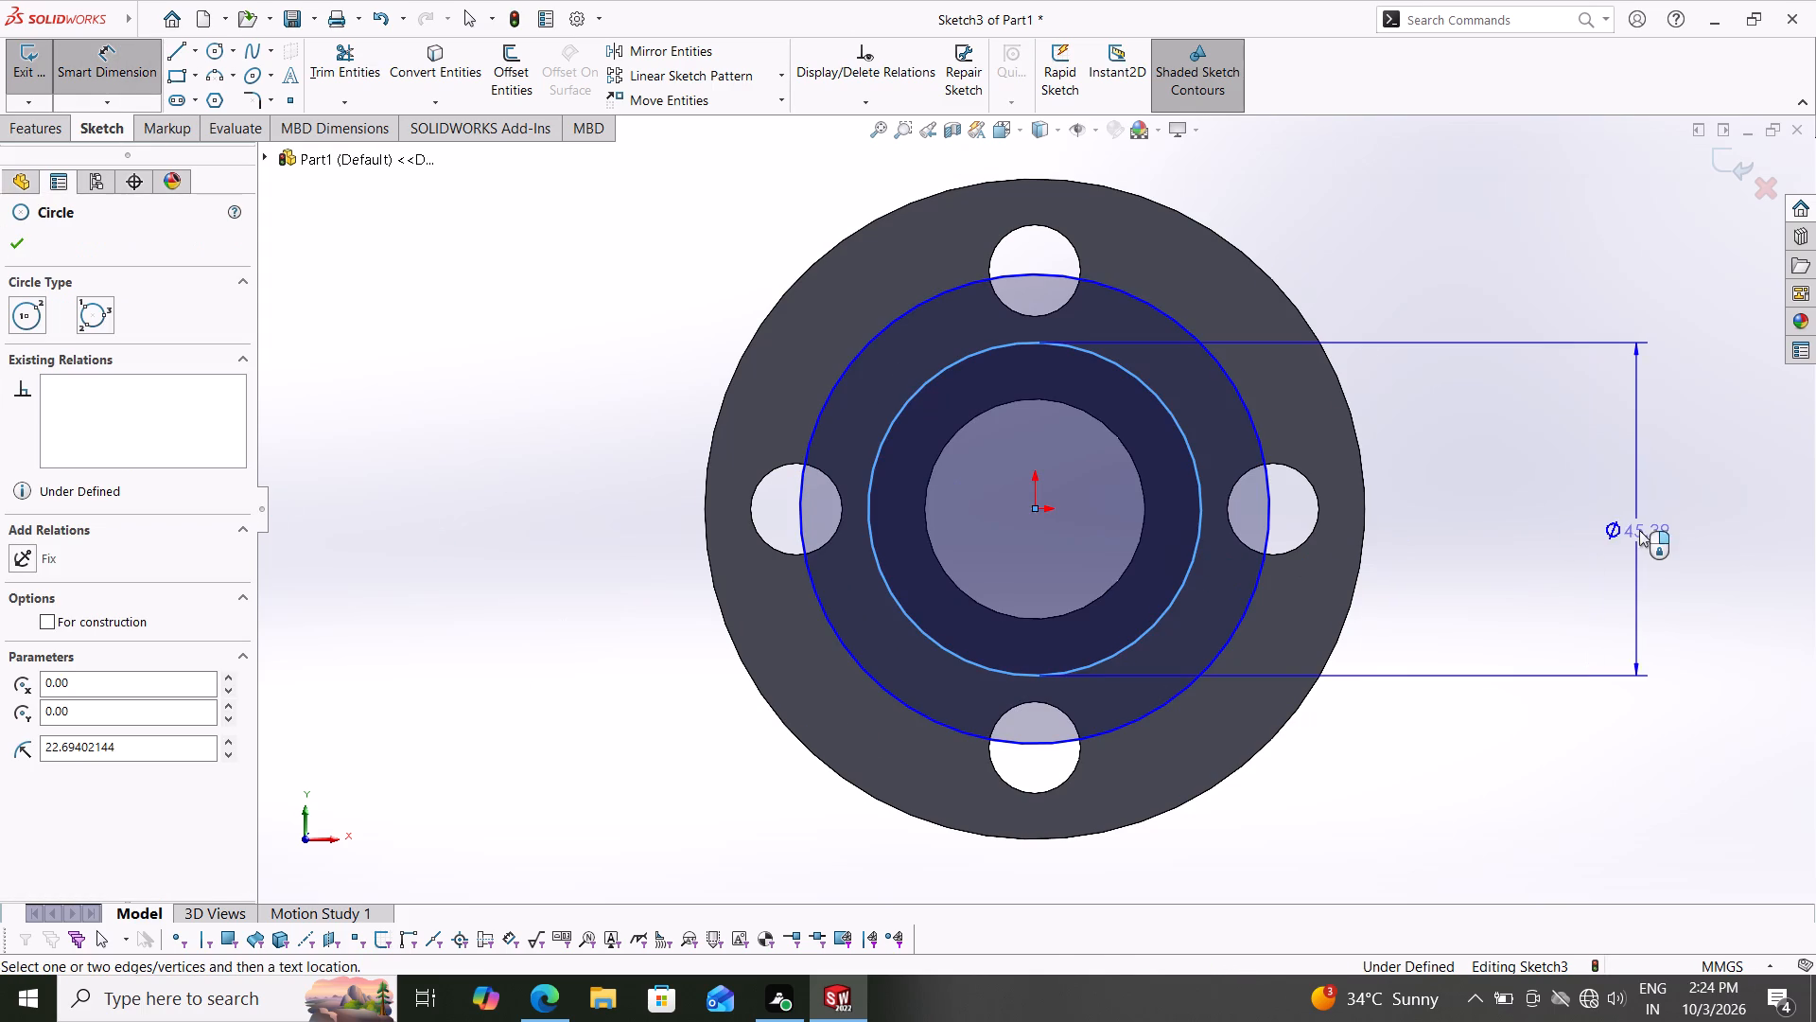
pyautogui.click(1604, 530)
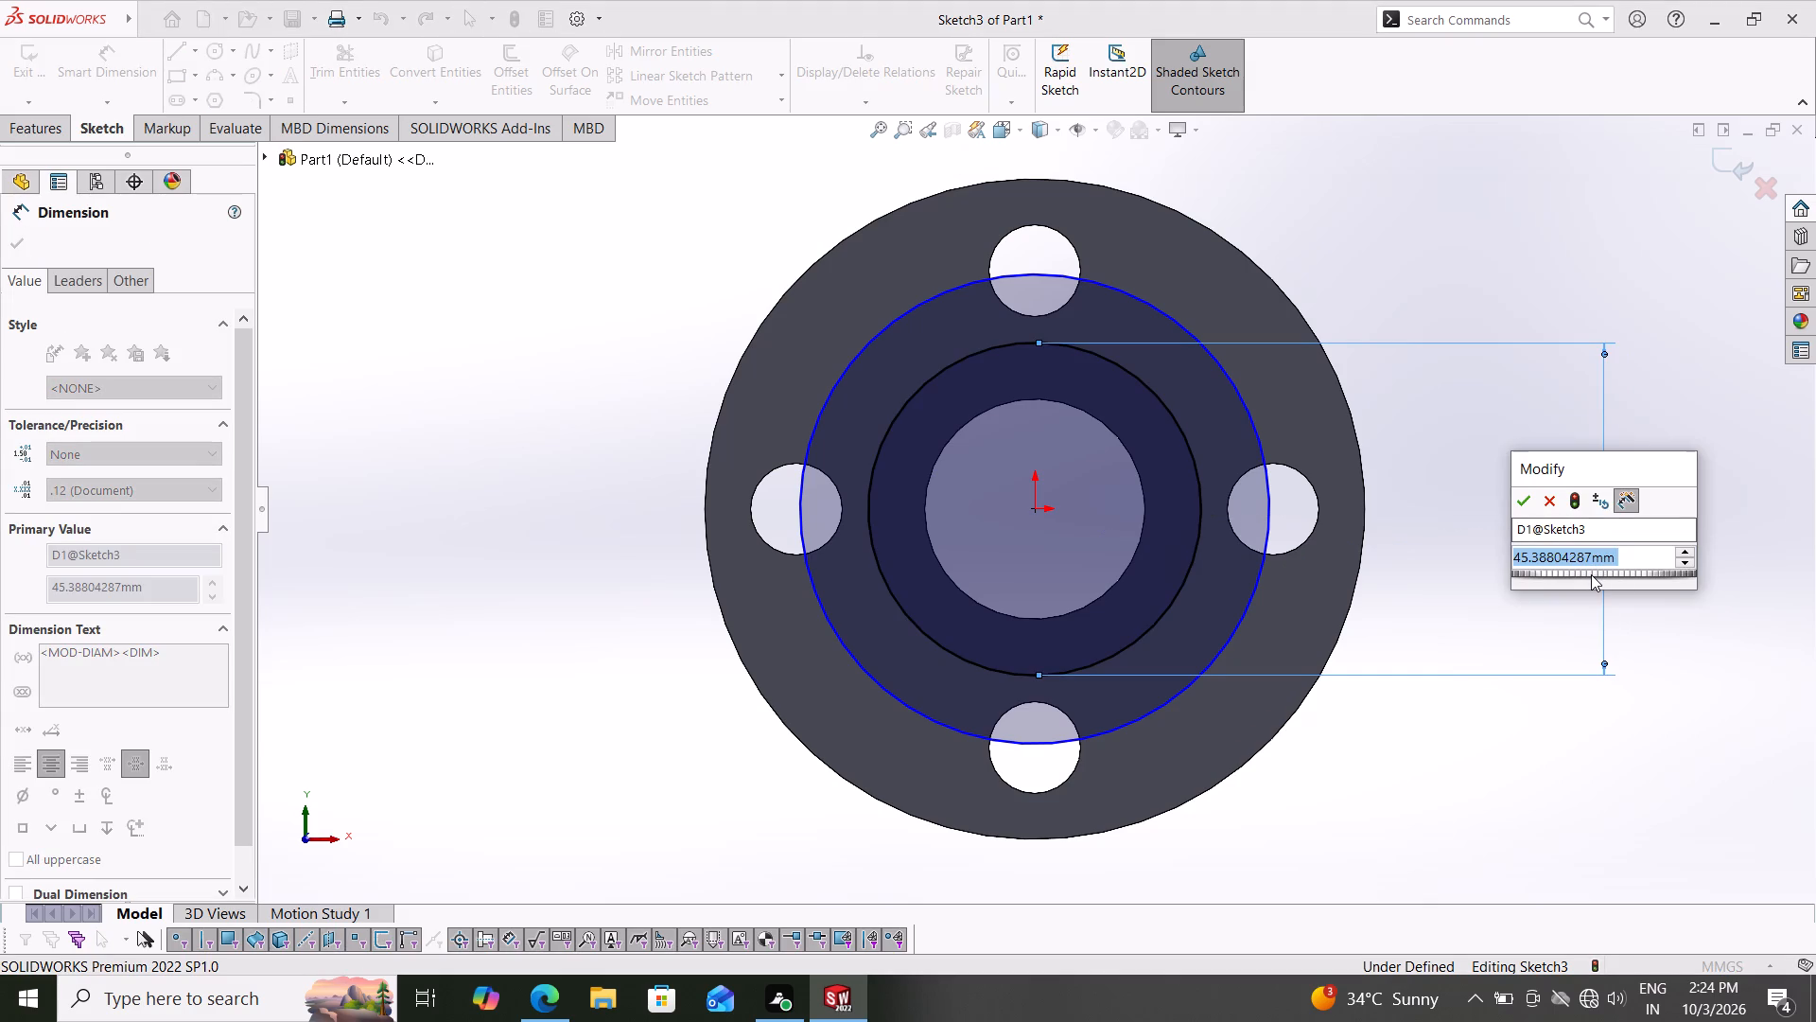
pyautogui.write('30')
pyautogui.press('Return')
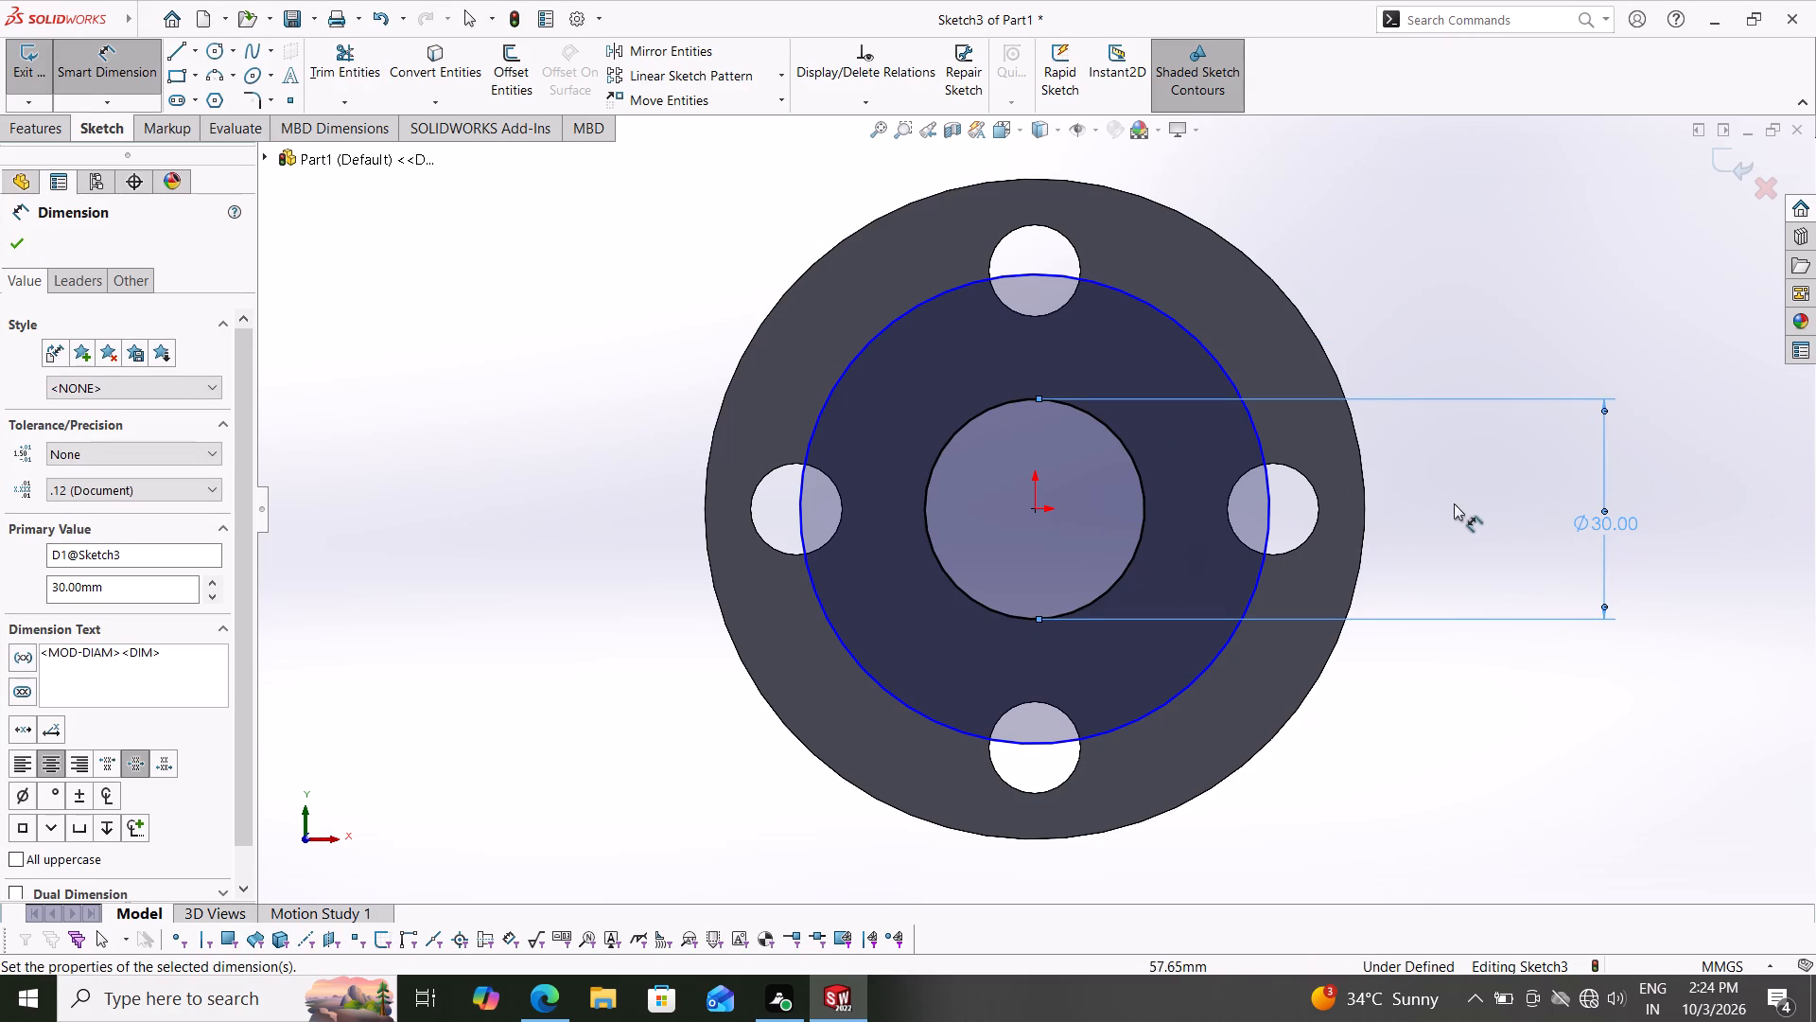
pyautogui.click(1257, 437)
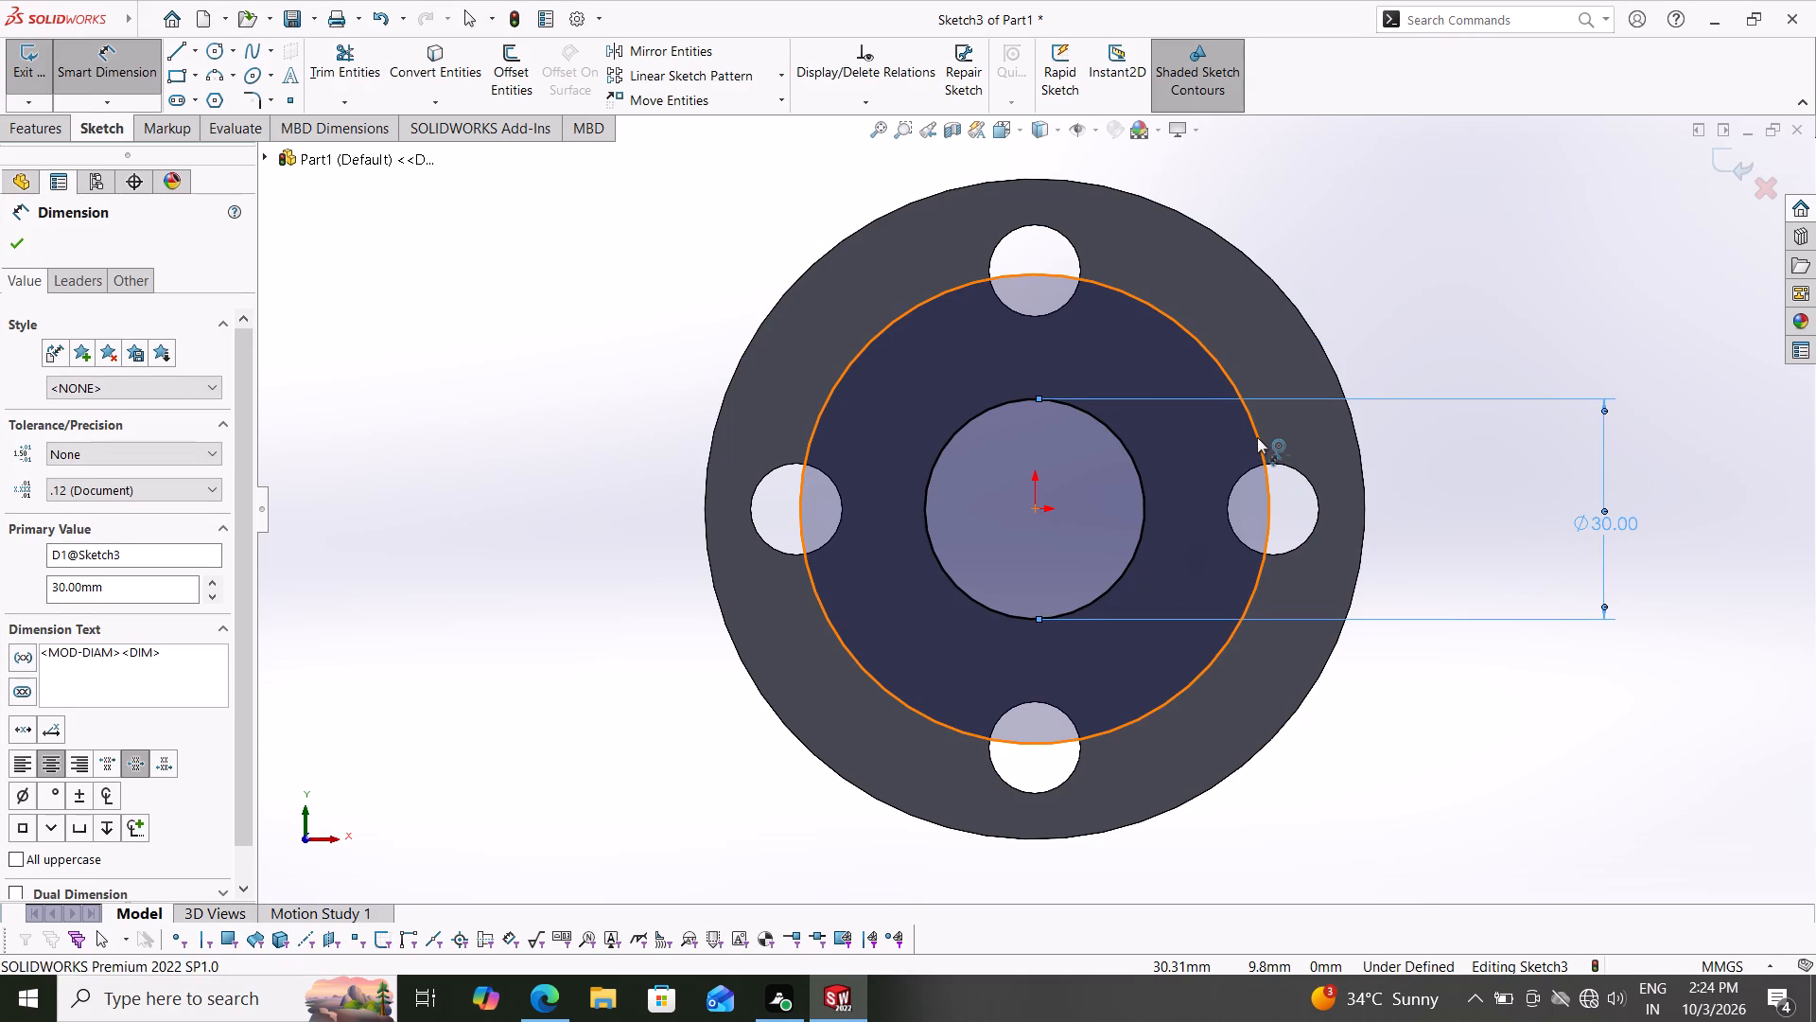
pyautogui.click(1681, 483)
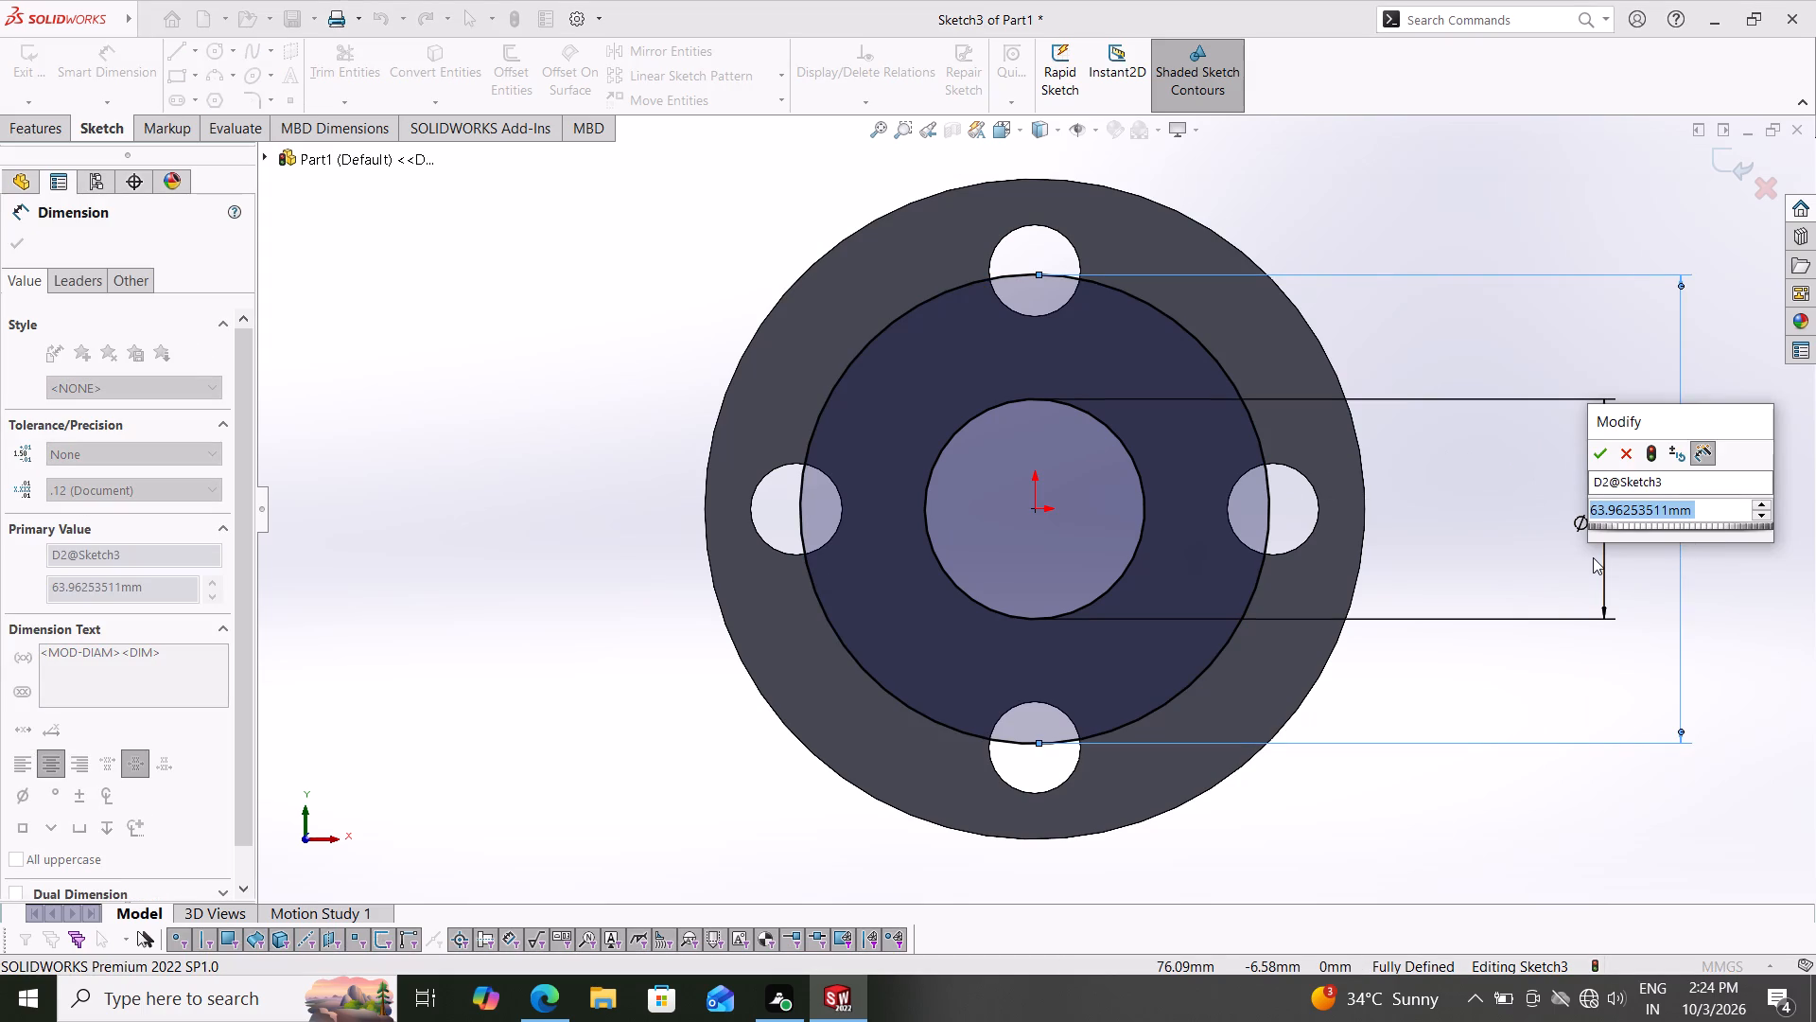
pyautogui.write('40')
pyautogui.press('Return')
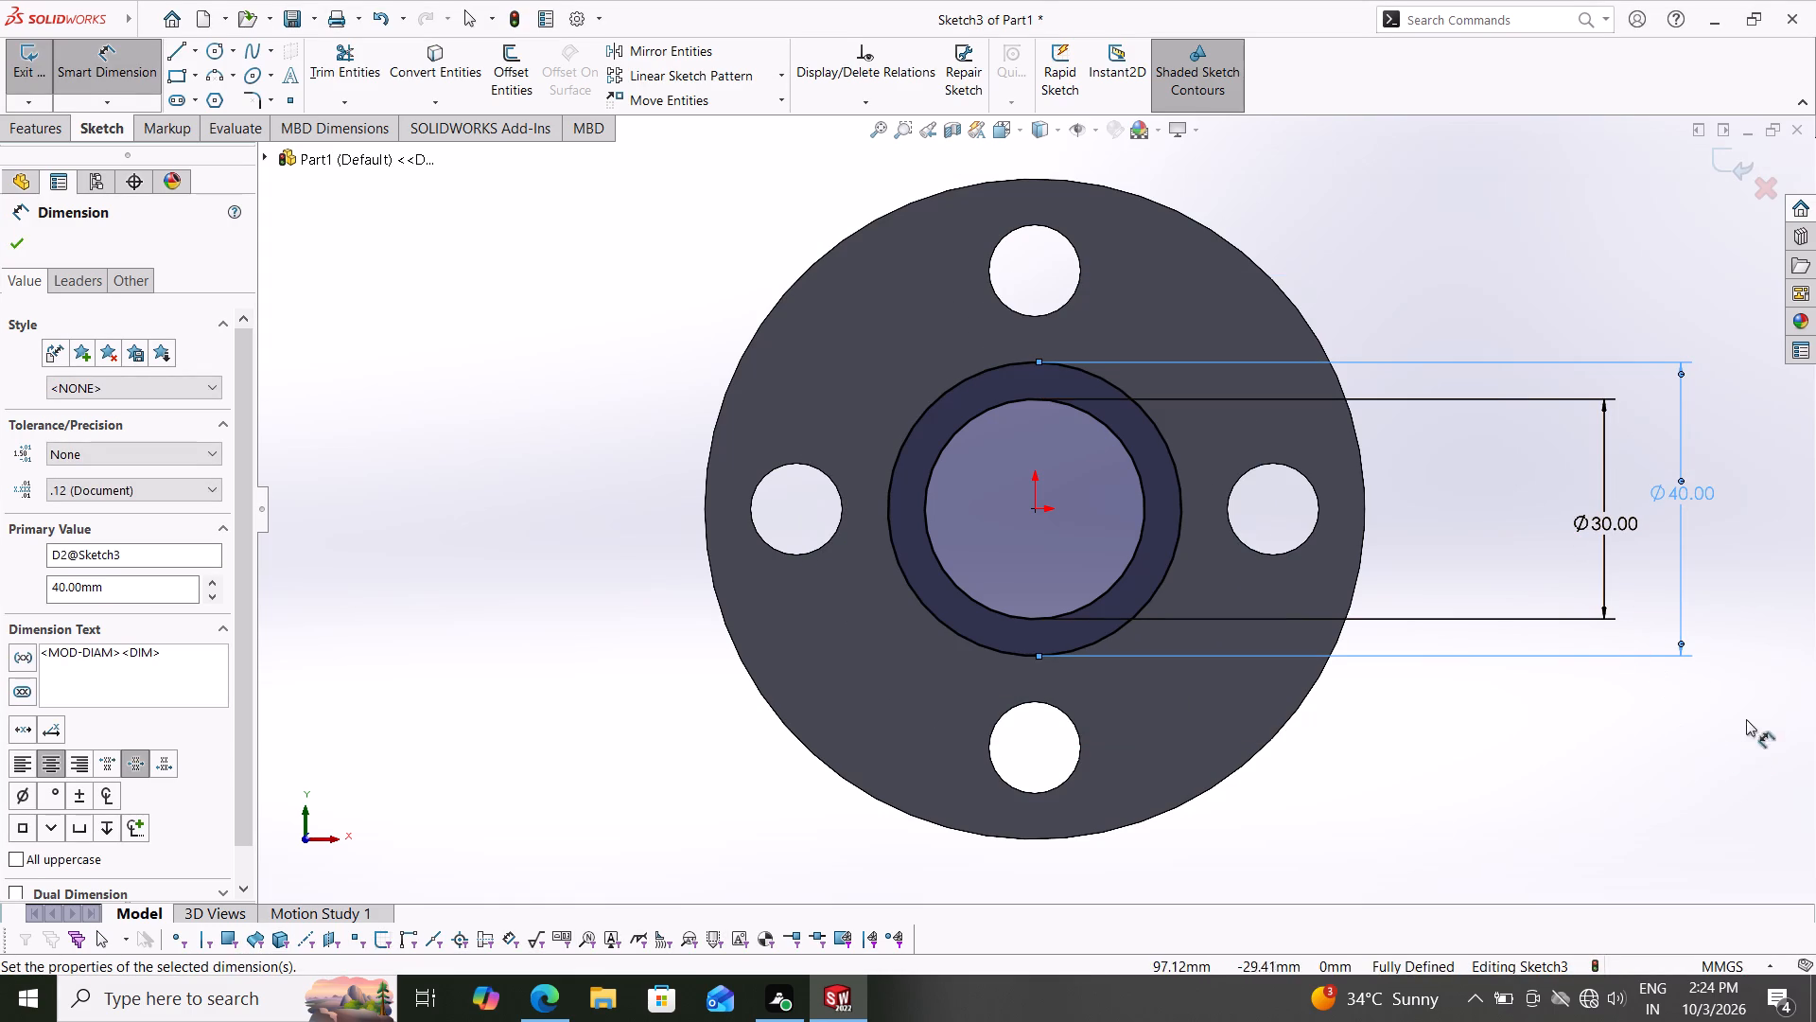
pyautogui.click(2, 237)
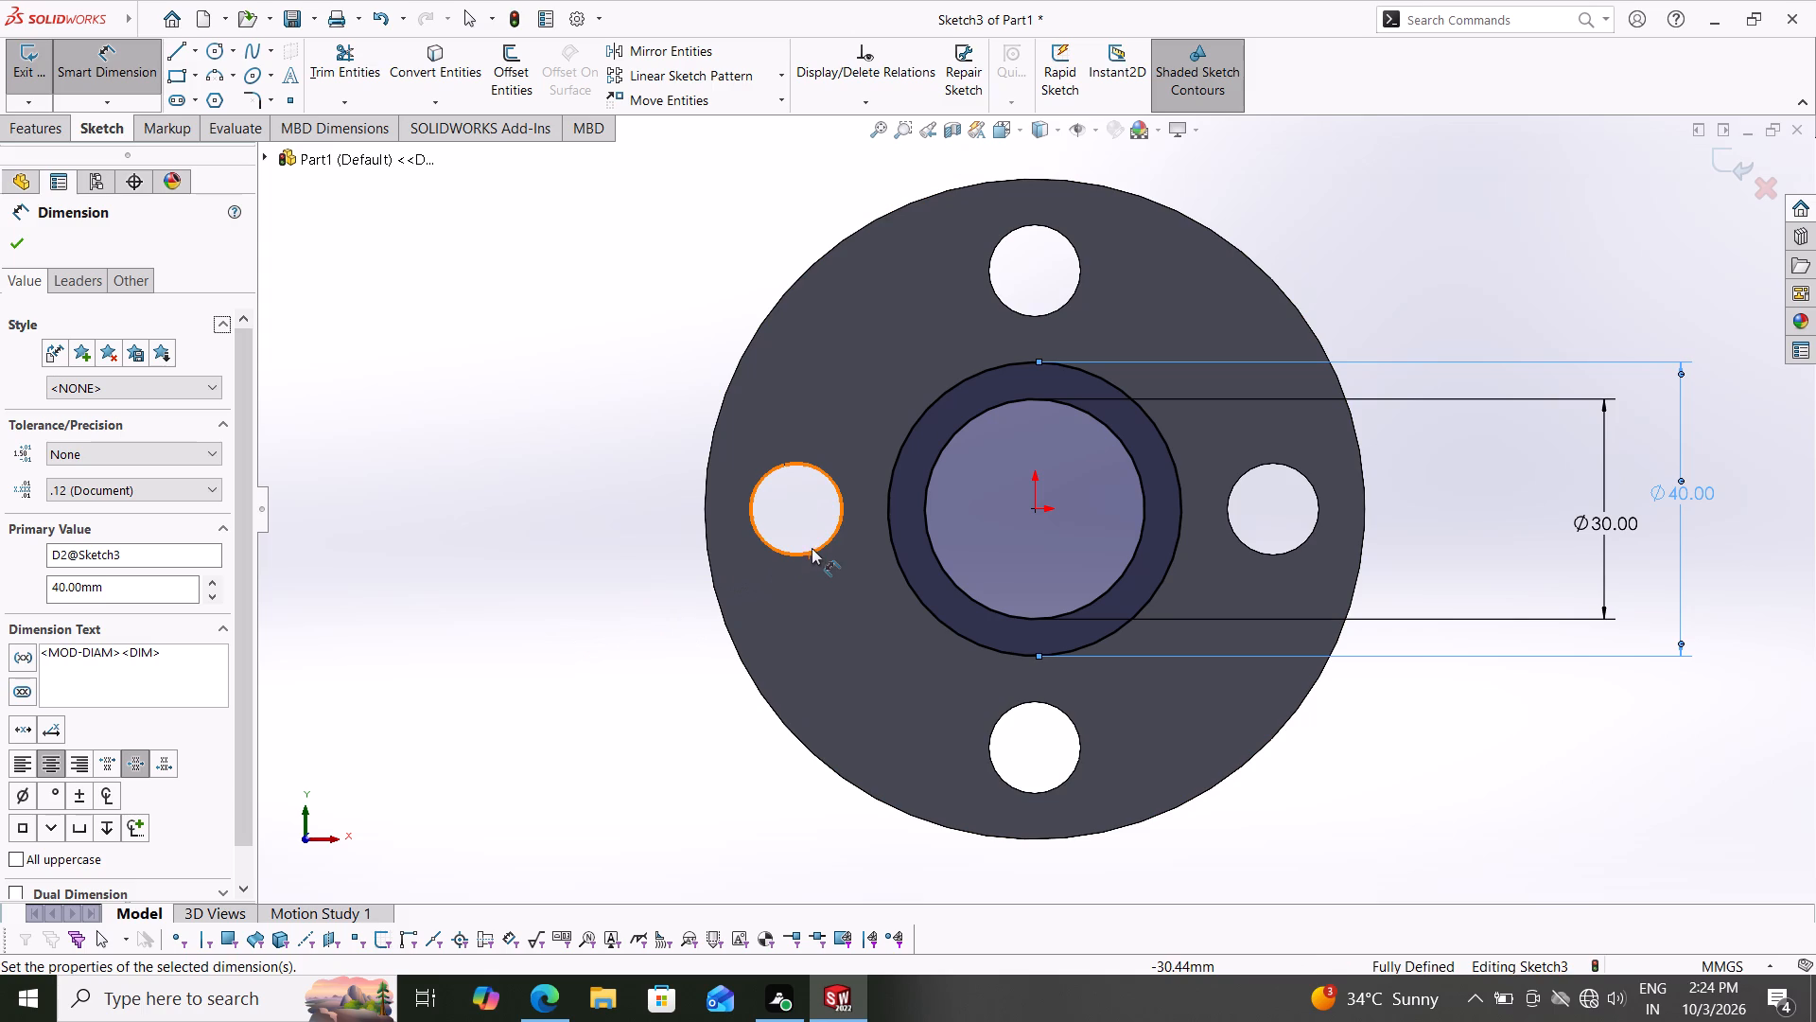
# Extrude the ring between the 30 mm and 40 mm circles as a Blind boss, 44.2 mm deep, outward from the disc face.
pyautogui.click(11, 141)
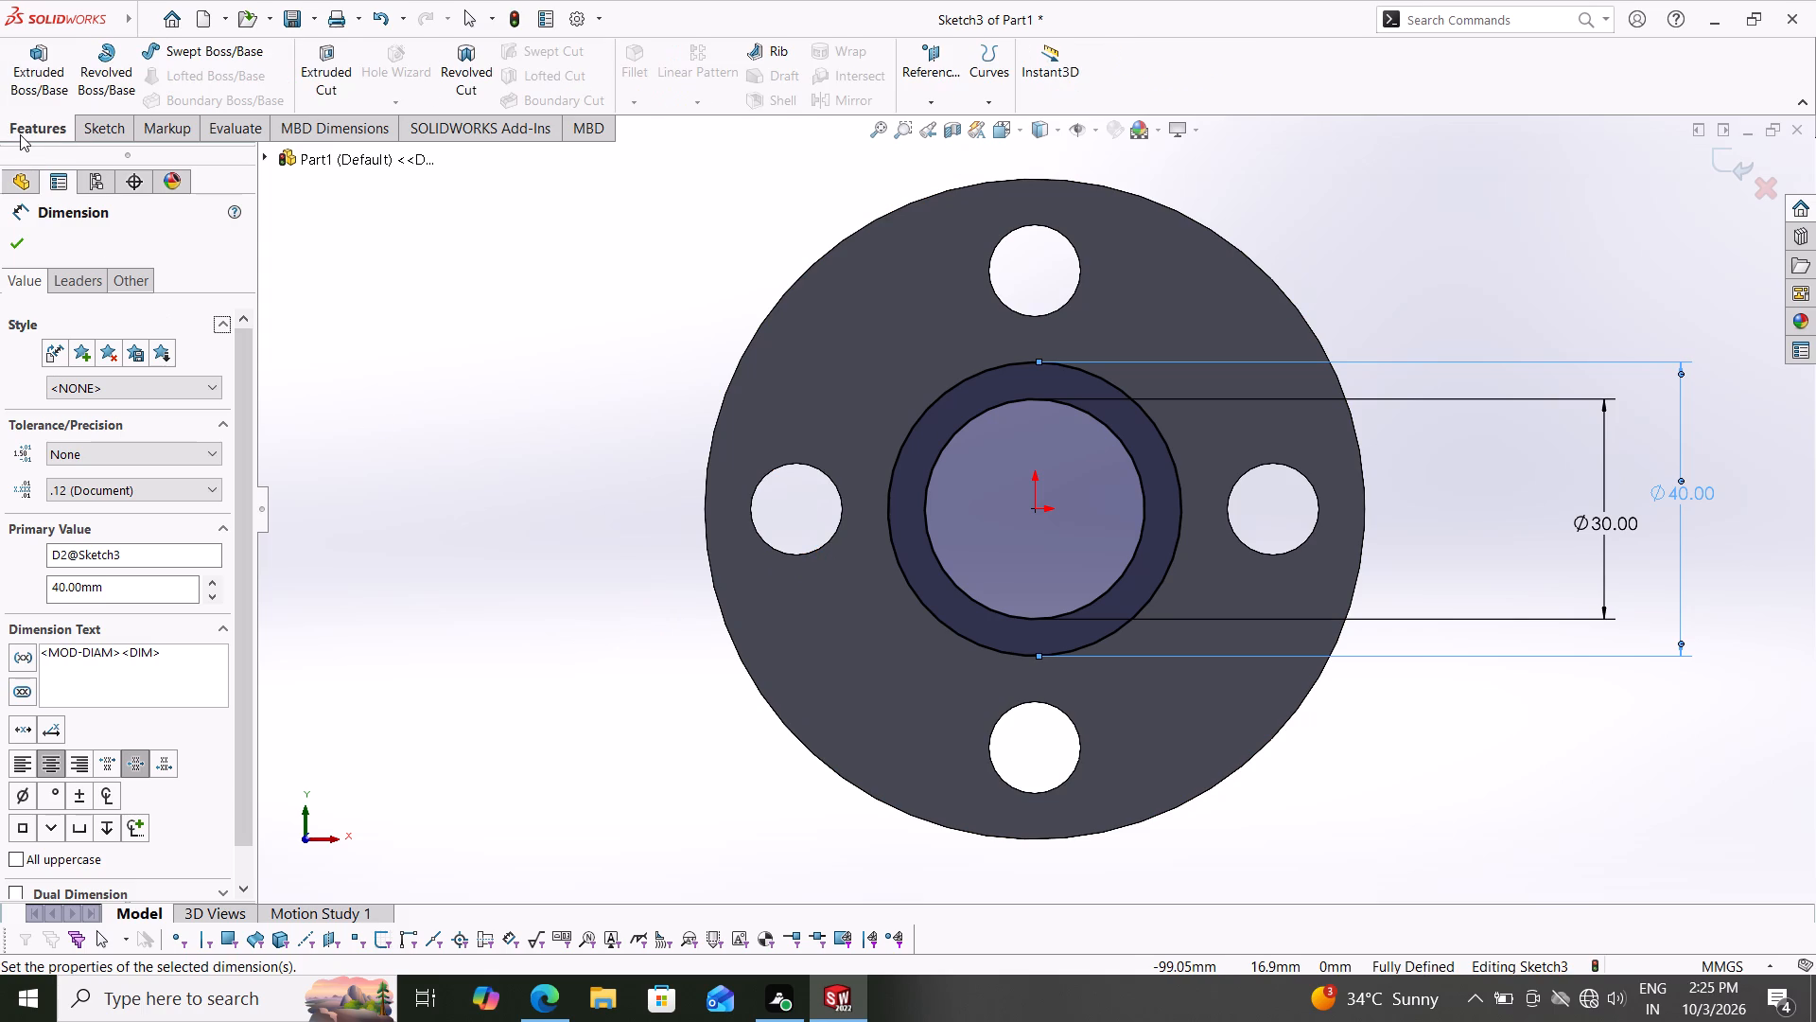
pyautogui.click(36, 50)
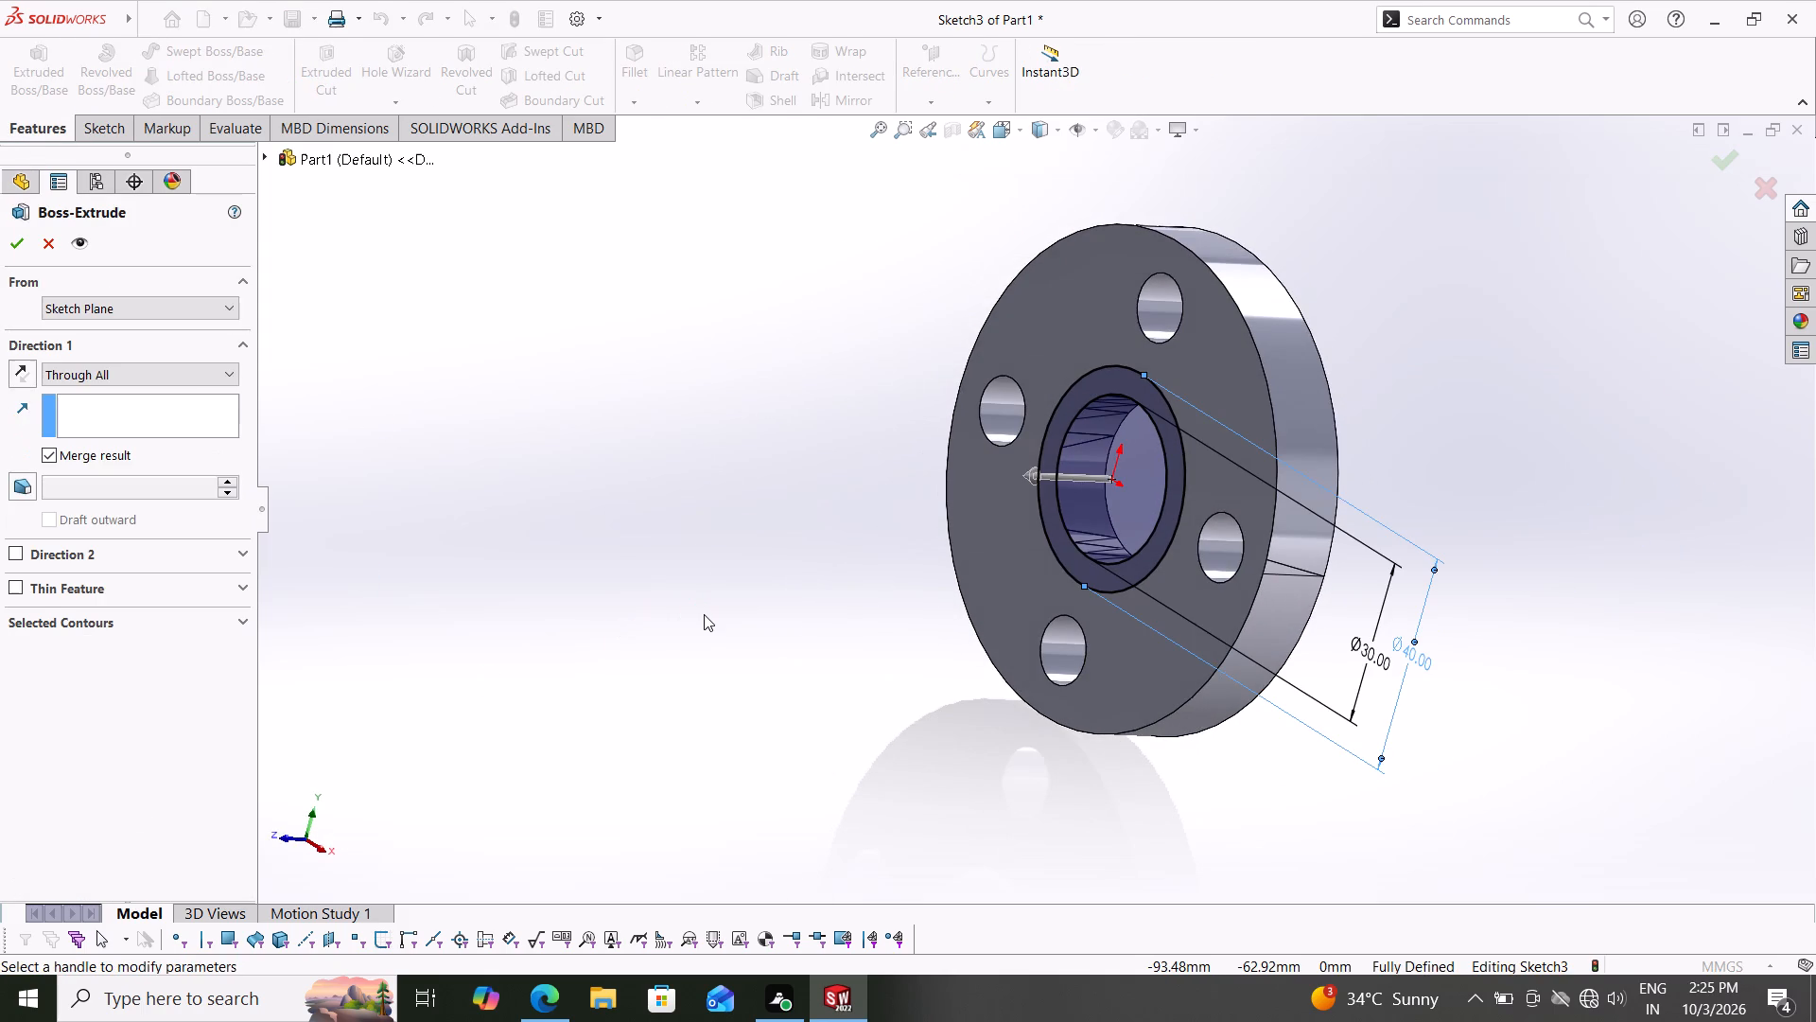
pyautogui.click(1116, 381)
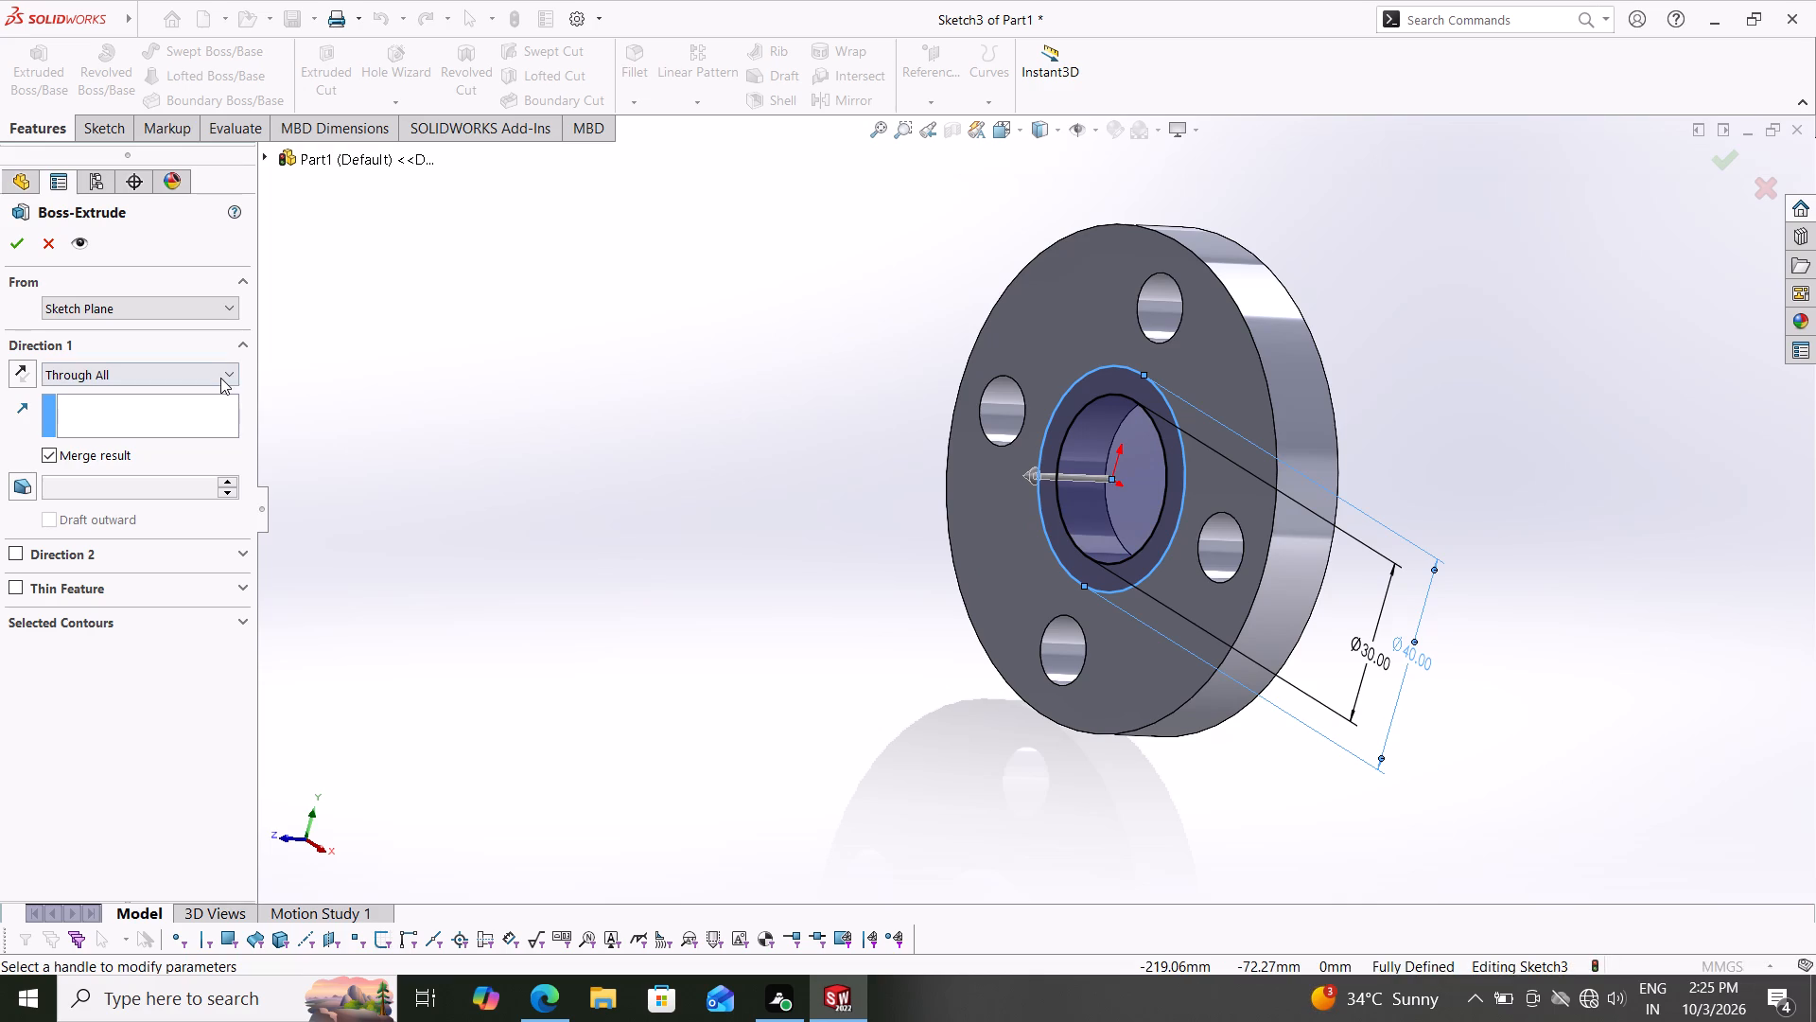
pyautogui.click(220, 378)
pyautogui.click(148, 392)
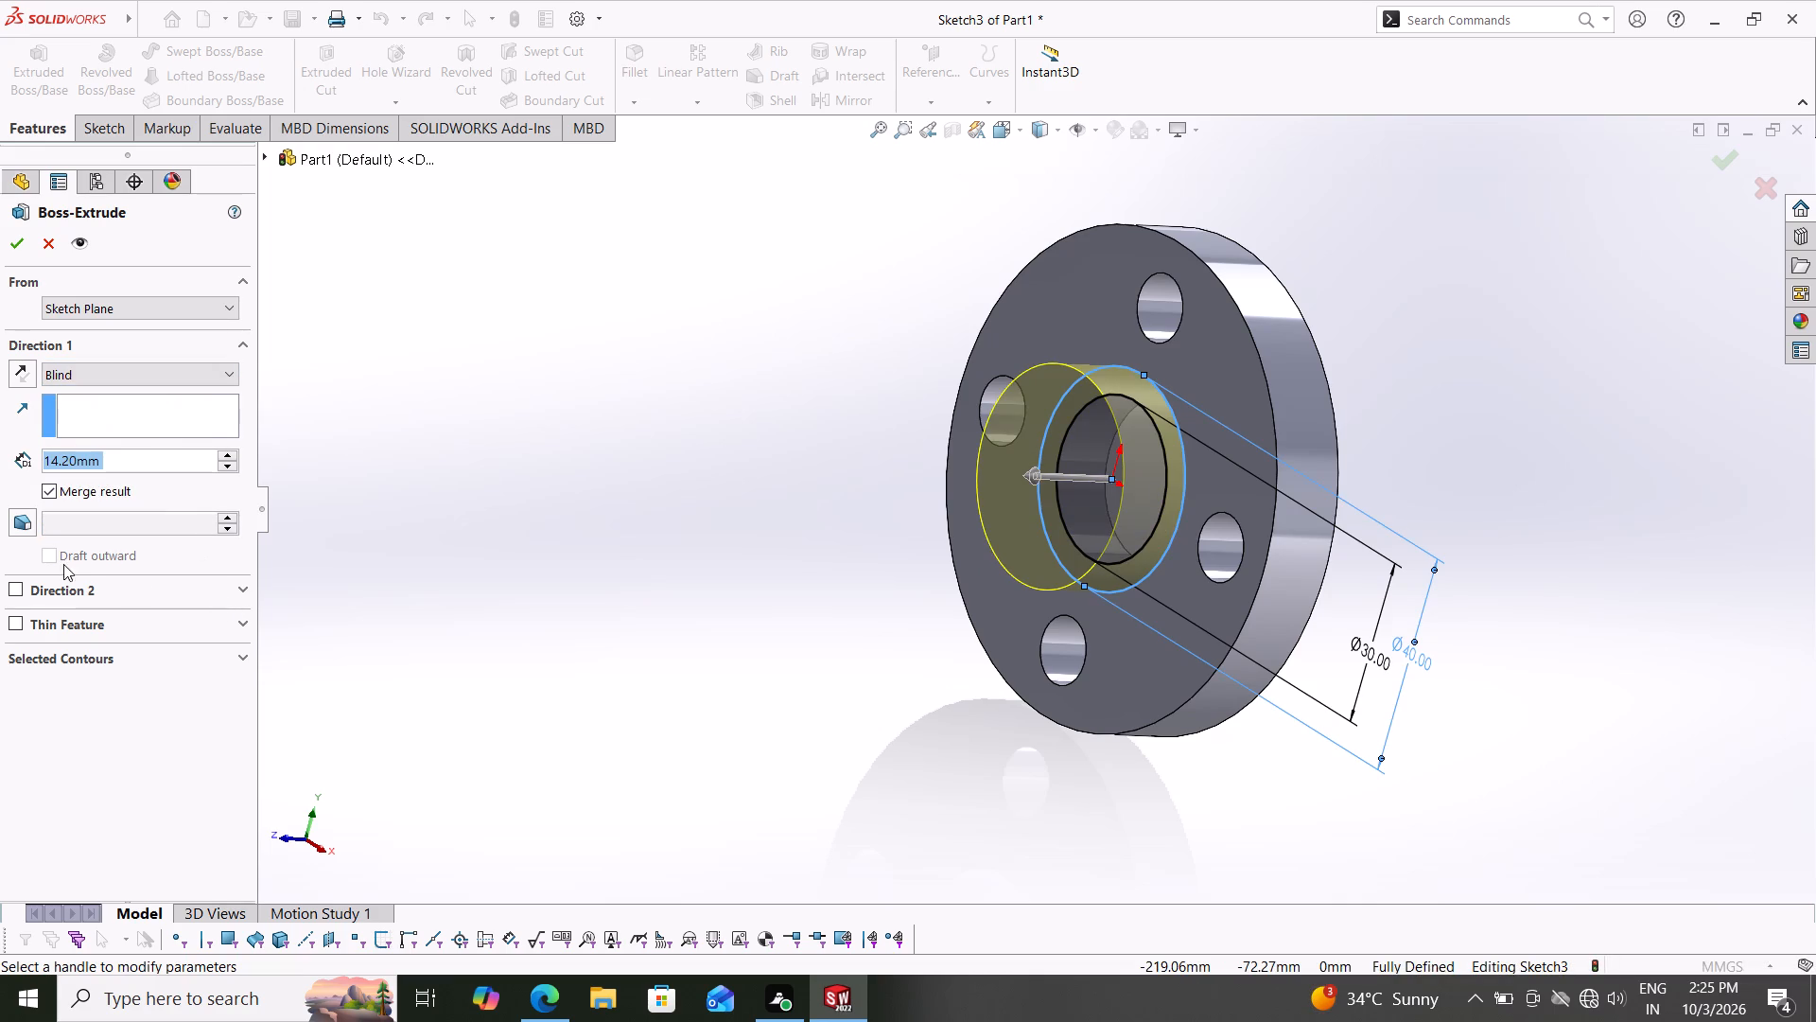
pyautogui.moveTo(905, 785); pyautogui.dragTo(983, 831, button='middle')
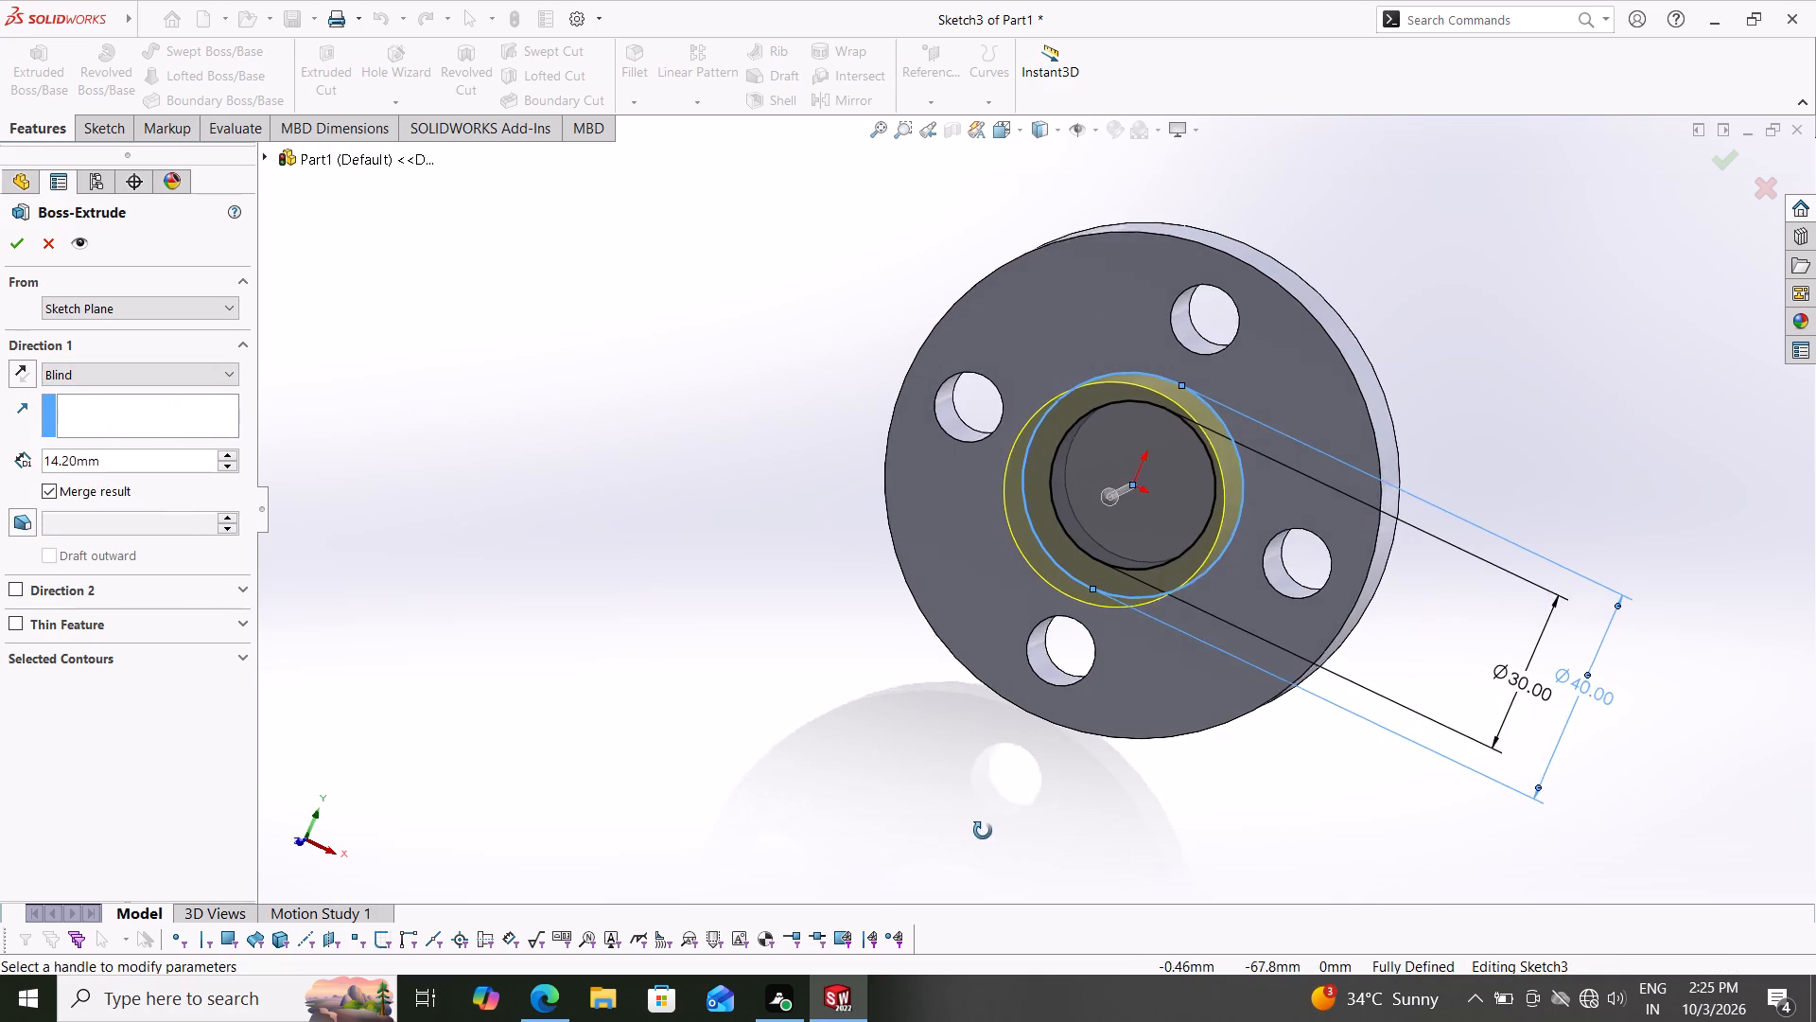
pyautogui.moveTo(983, 831); pyautogui.dragTo(986, 830, button='middle')
pyautogui.click(1039, 501)
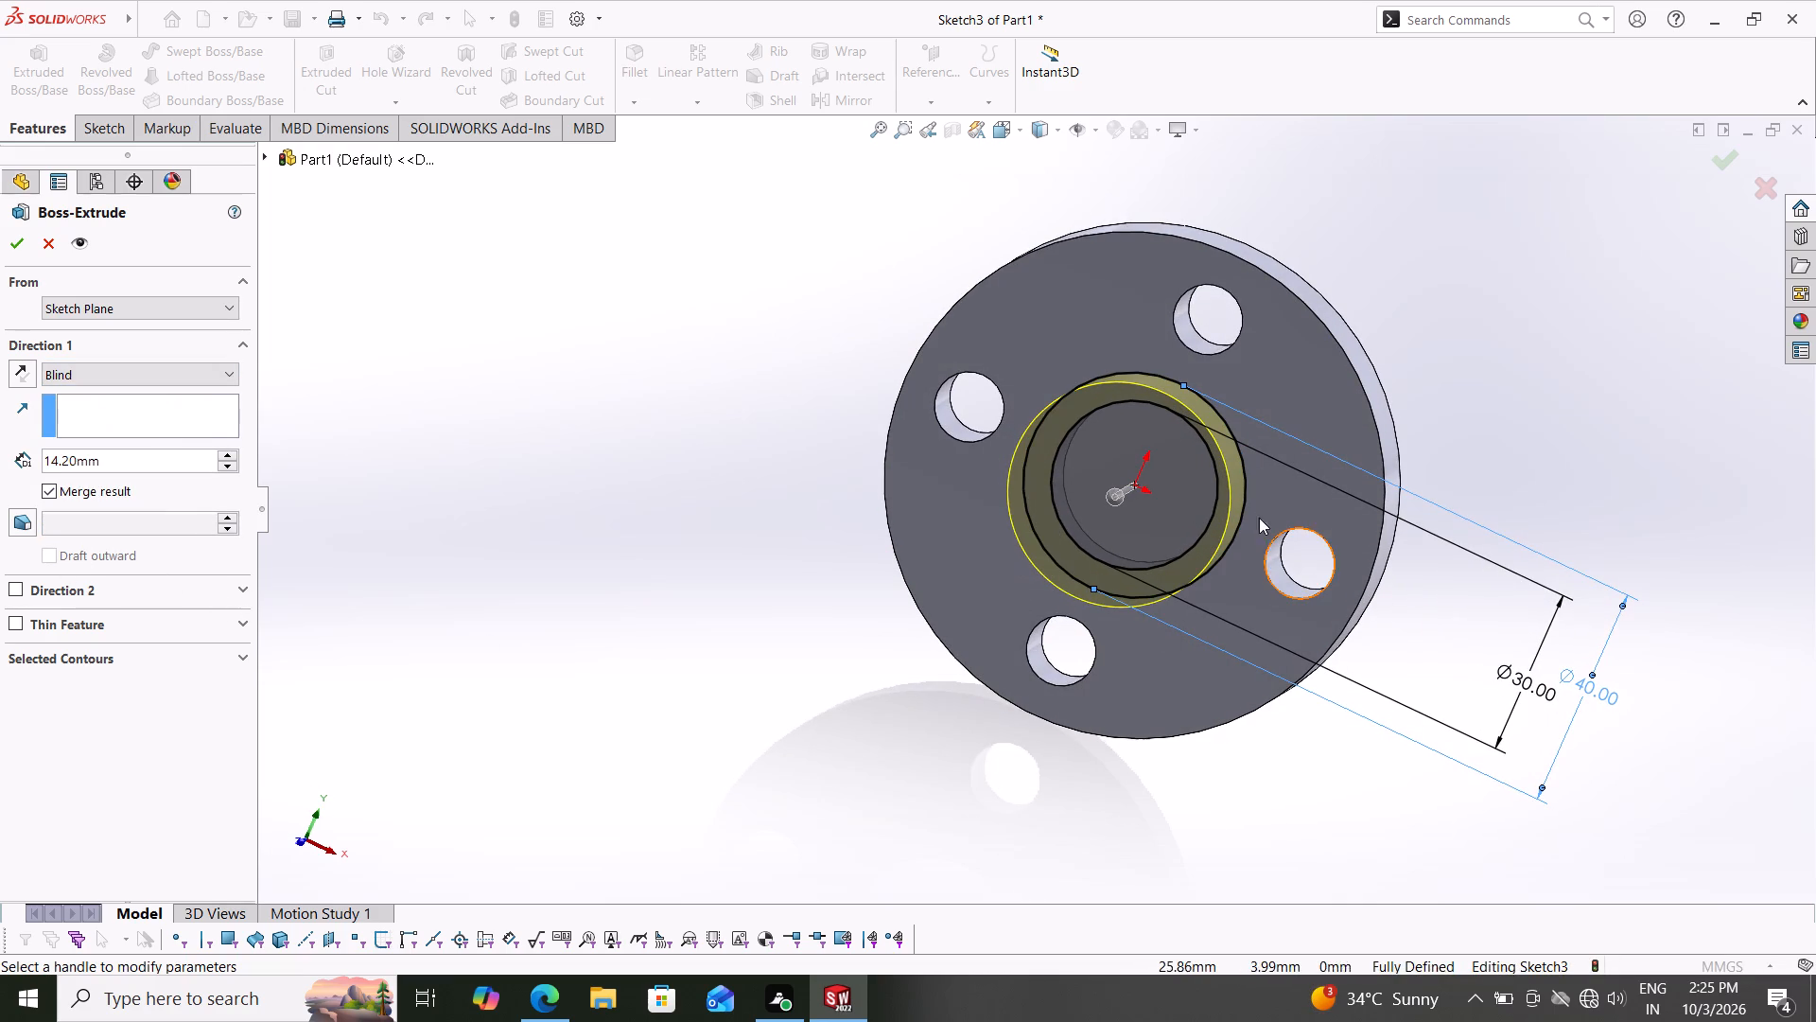
pyautogui.moveTo(1112, 924); pyautogui.dragTo(969, 814, button='middle')
pyautogui.moveTo(961, 809); pyautogui.dragTo(1054, 753, button='middle')
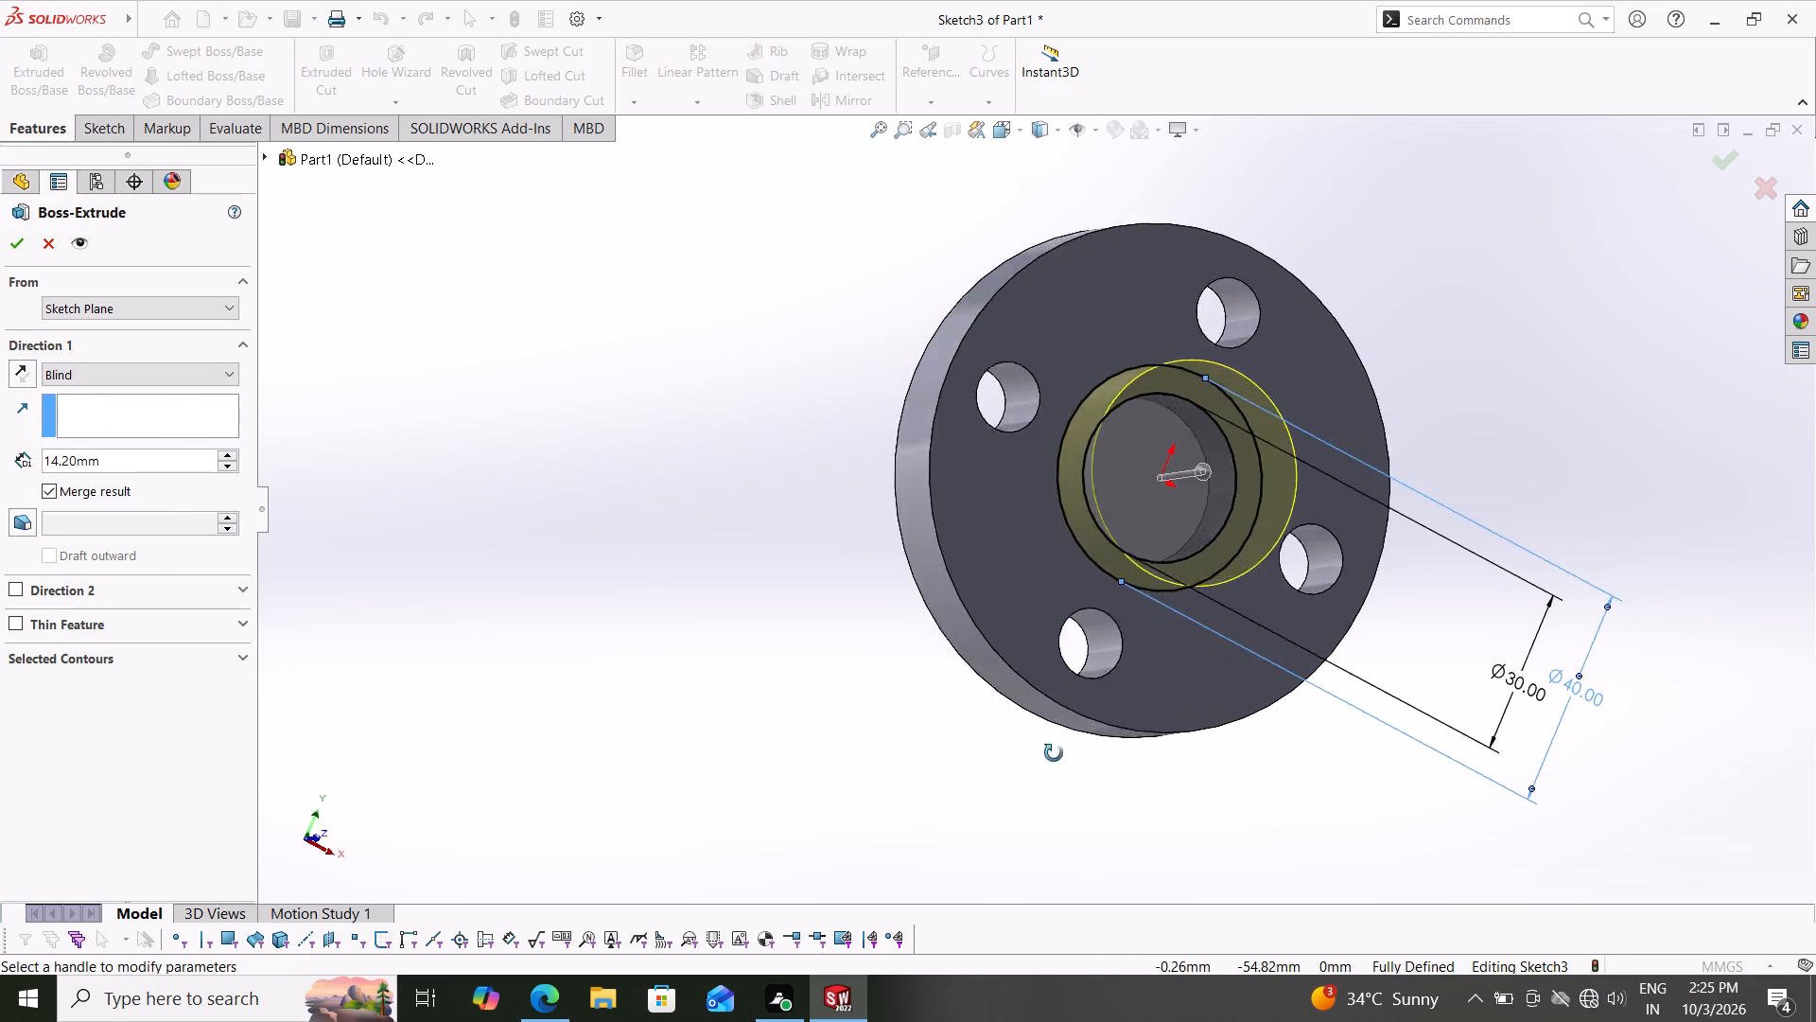
pyautogui.moveTo(1054, 753); pyautogui.dragTo(928, 917, button='middle')
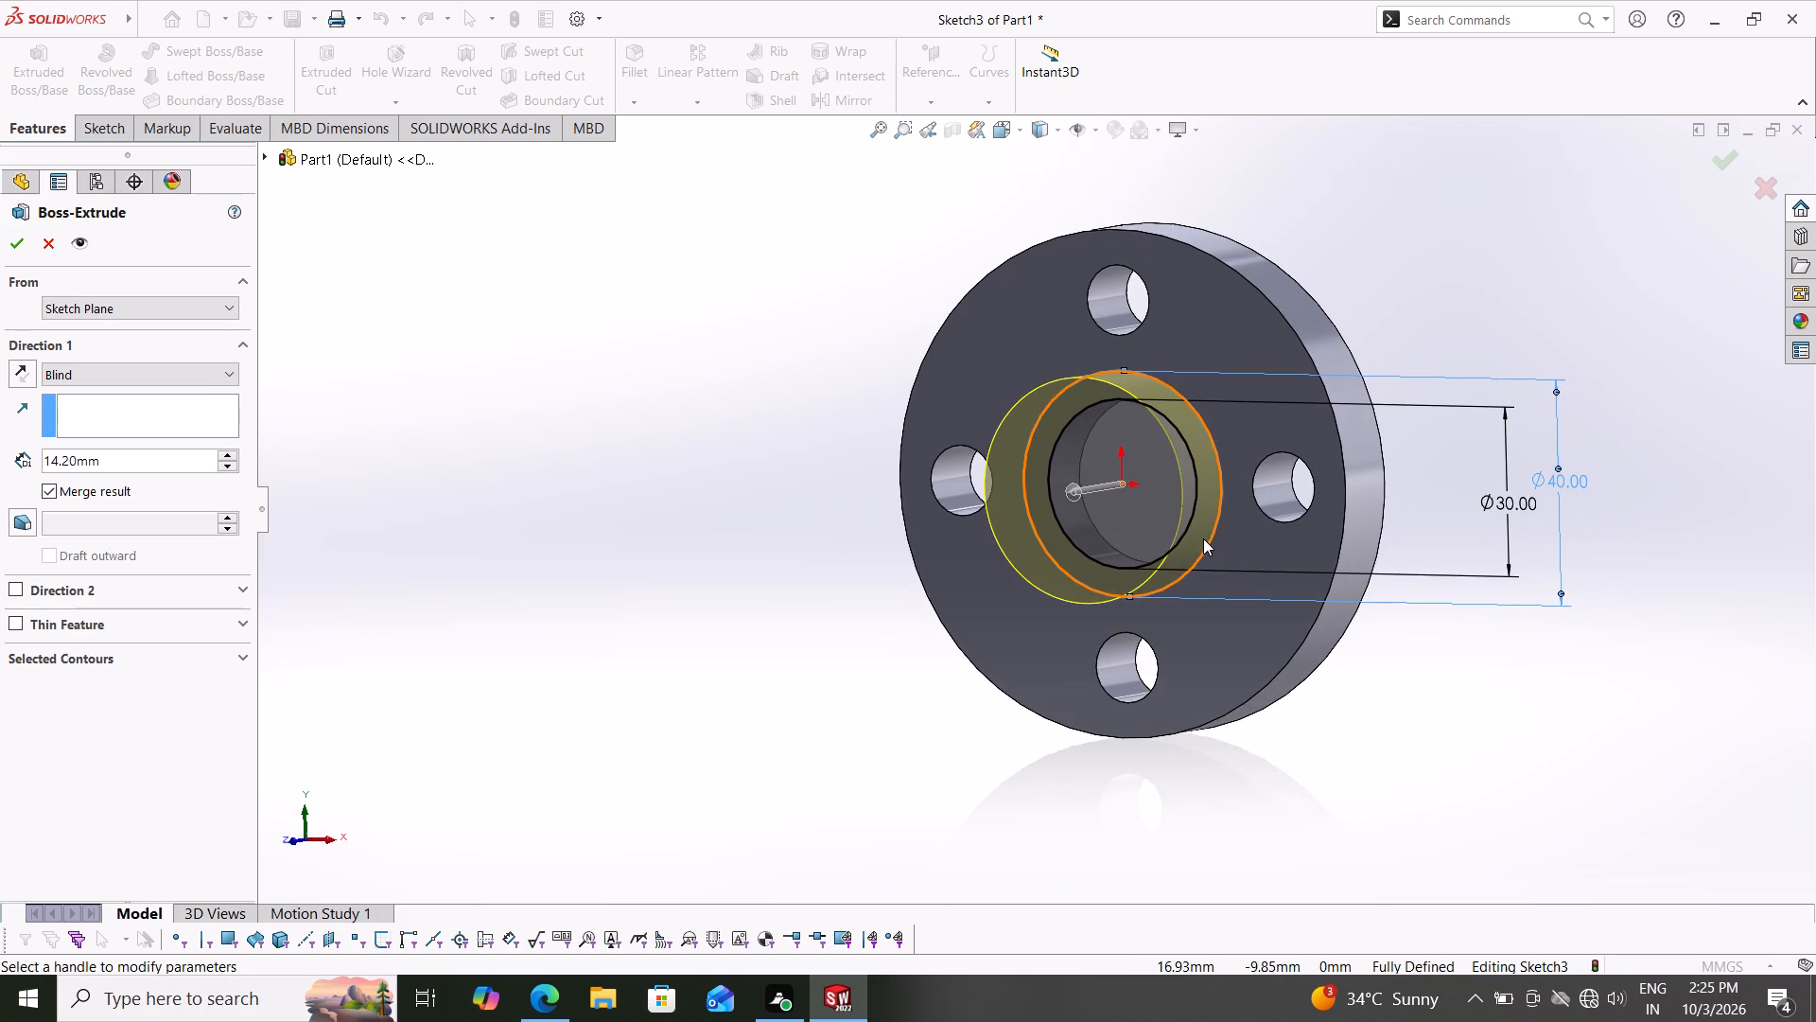
pyautogui.click(1171, 505)
pyautogui.moveTo(942, 778); pyautogui.dragTo(989, 736, button='middle')
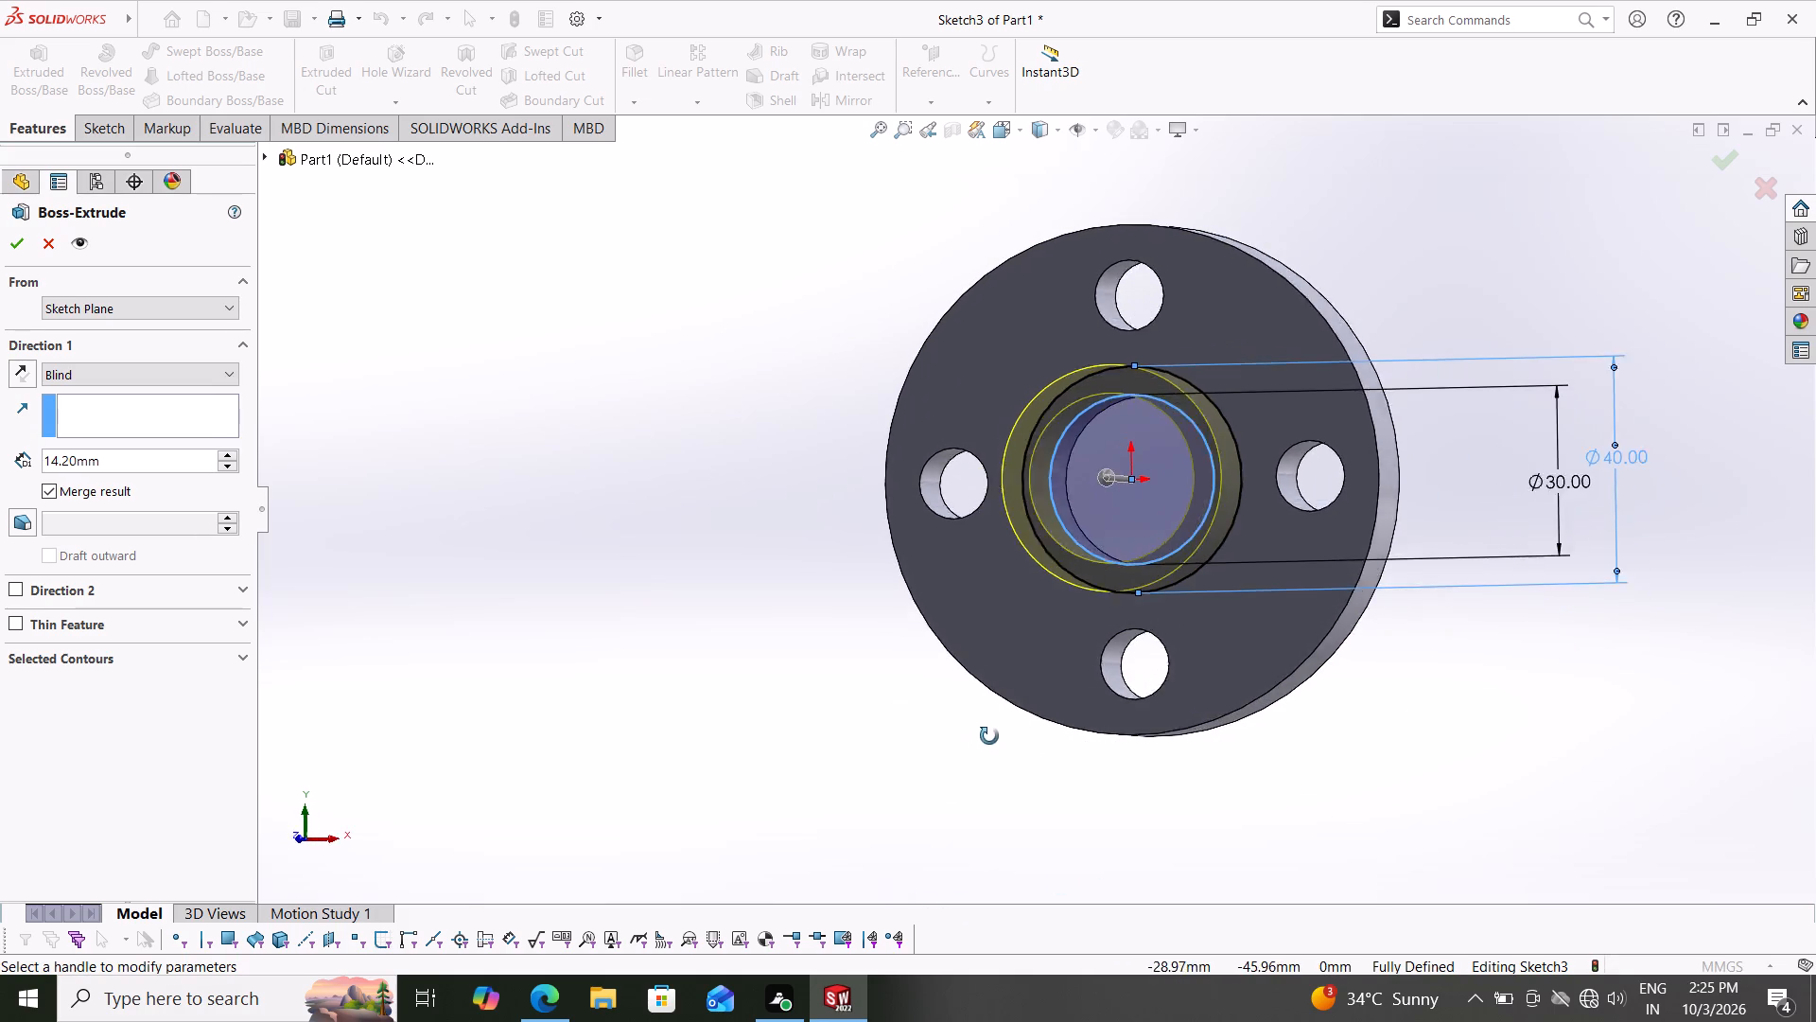
pyautogui.moveTo(989, 736); pyautogui.dragTo(891, 815, button='middle')
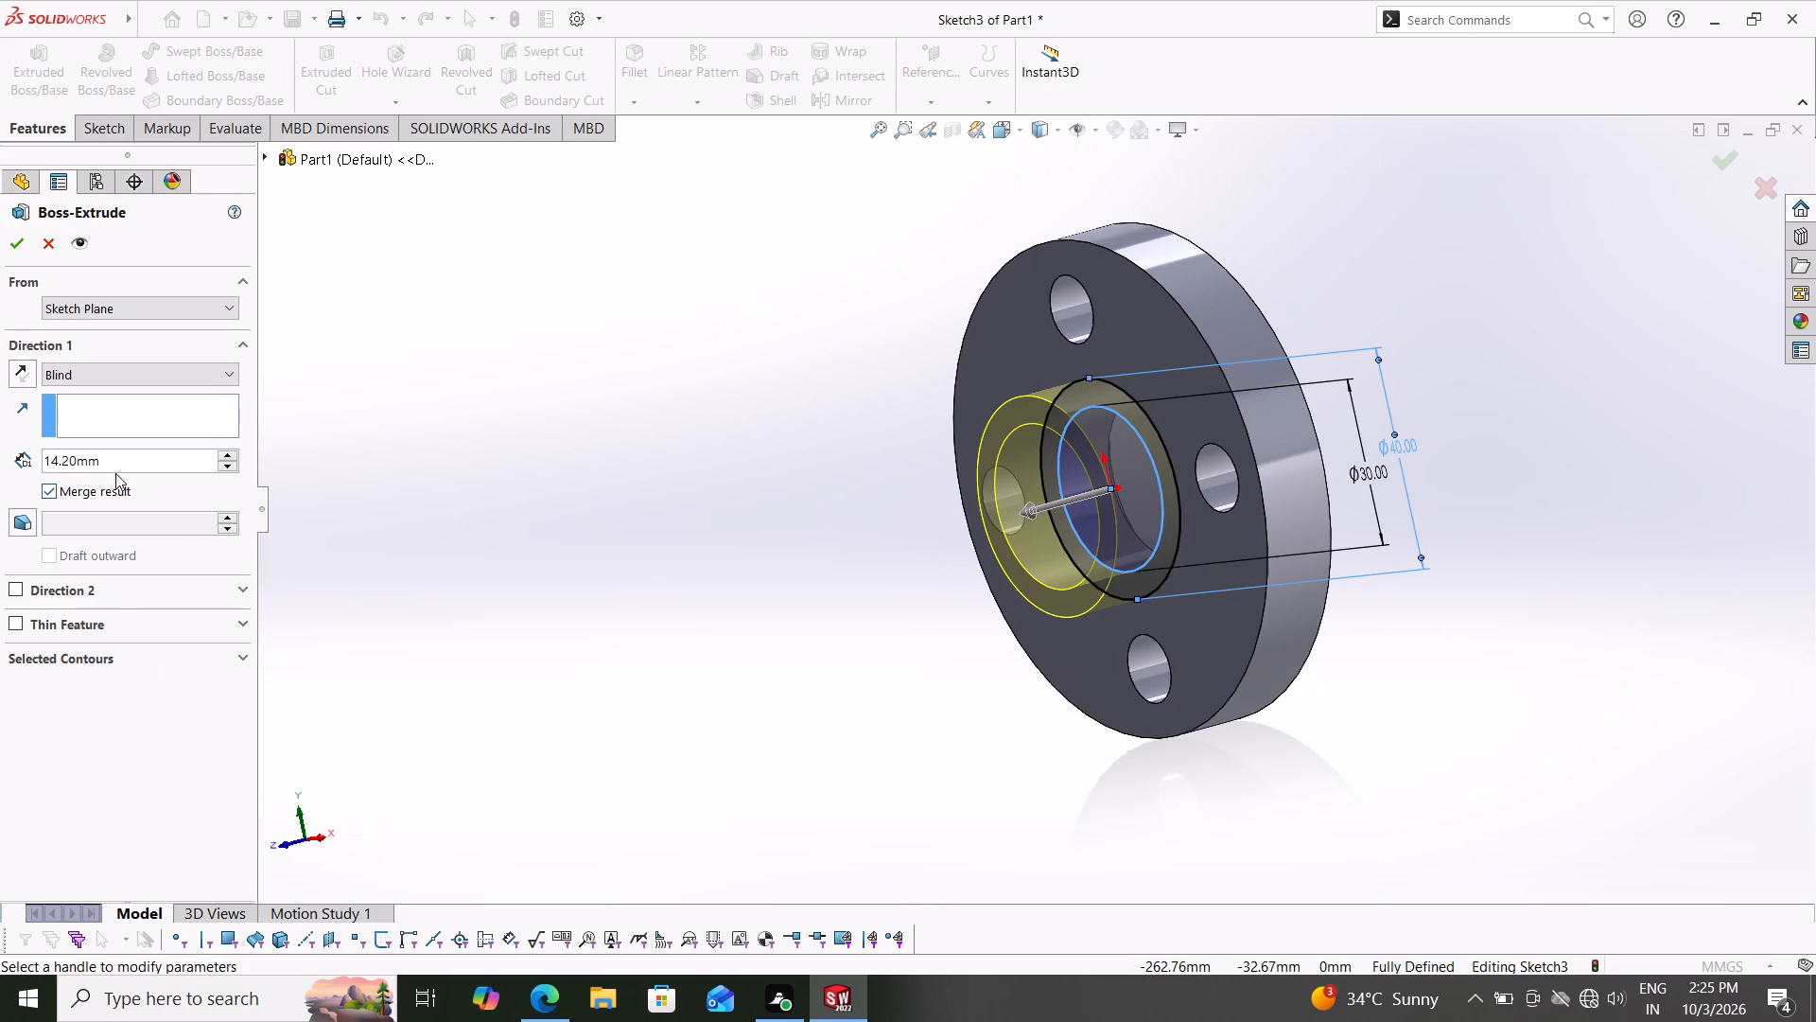
pyautogui.moveTo(121, 467); pyautogui.dragTo(0, 441)
pyautogui.write('44')
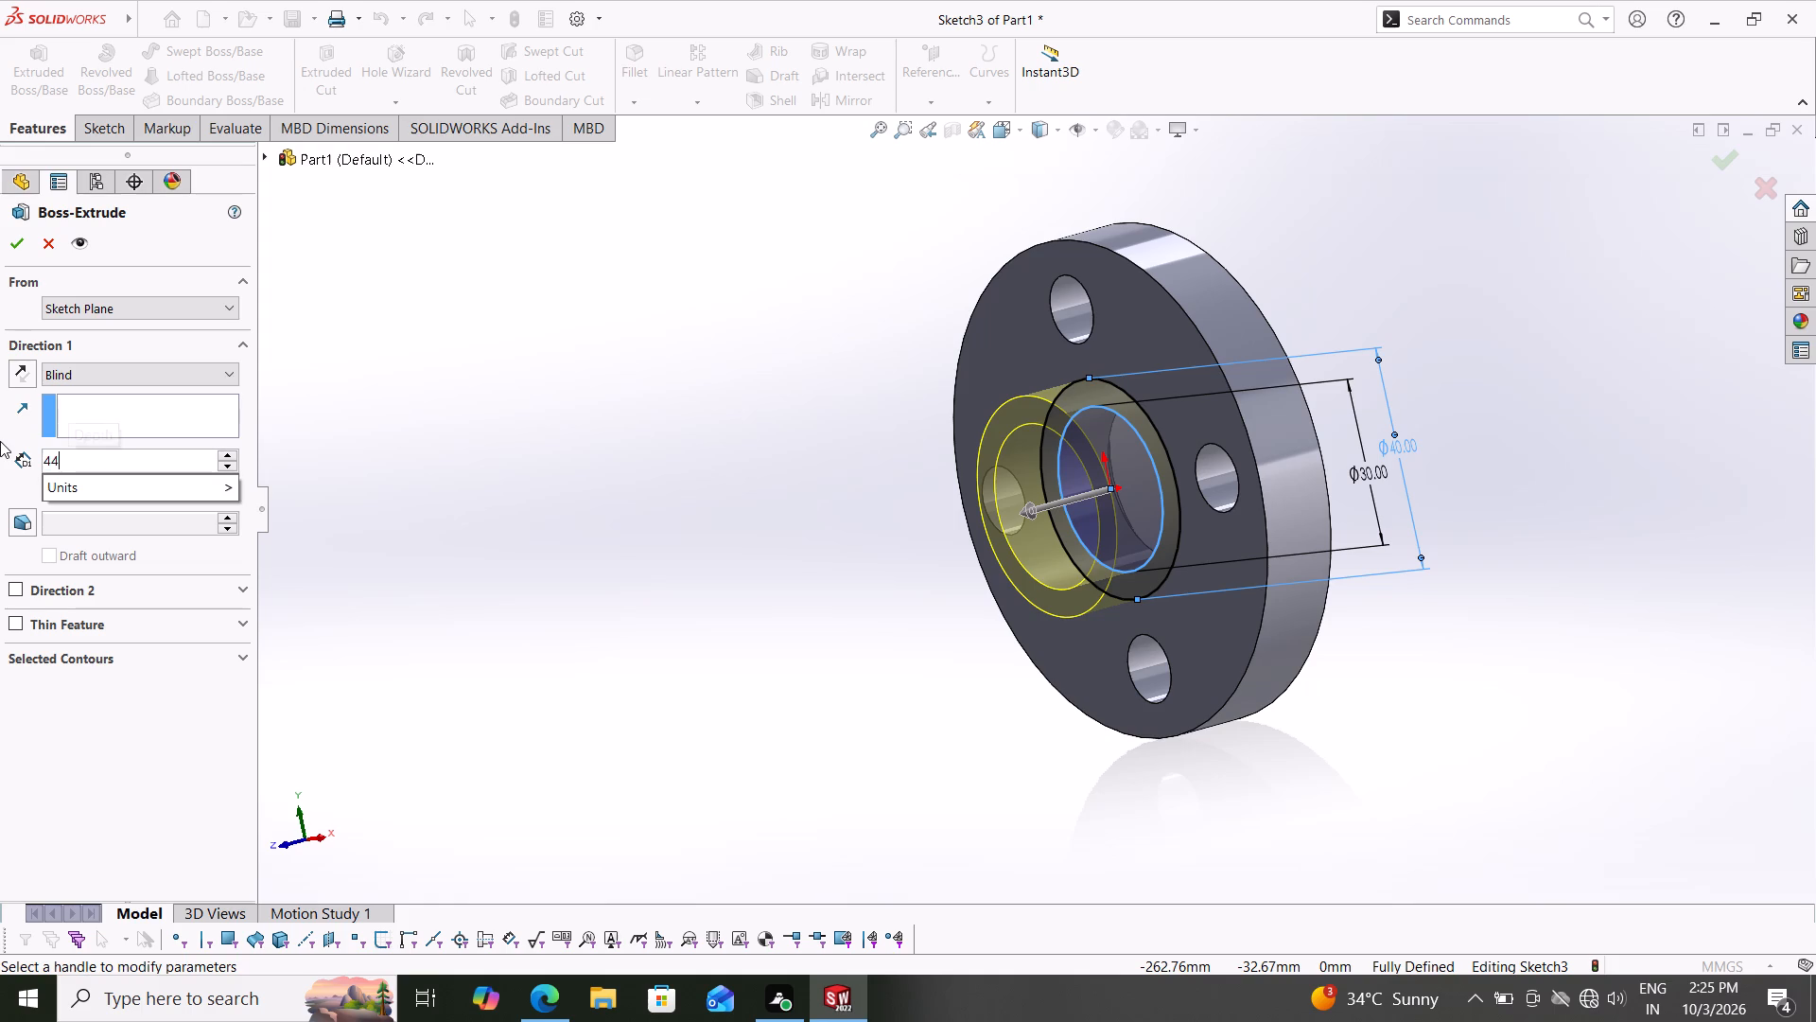
pyautogui.write('.2')
pyautogui.press('Return')
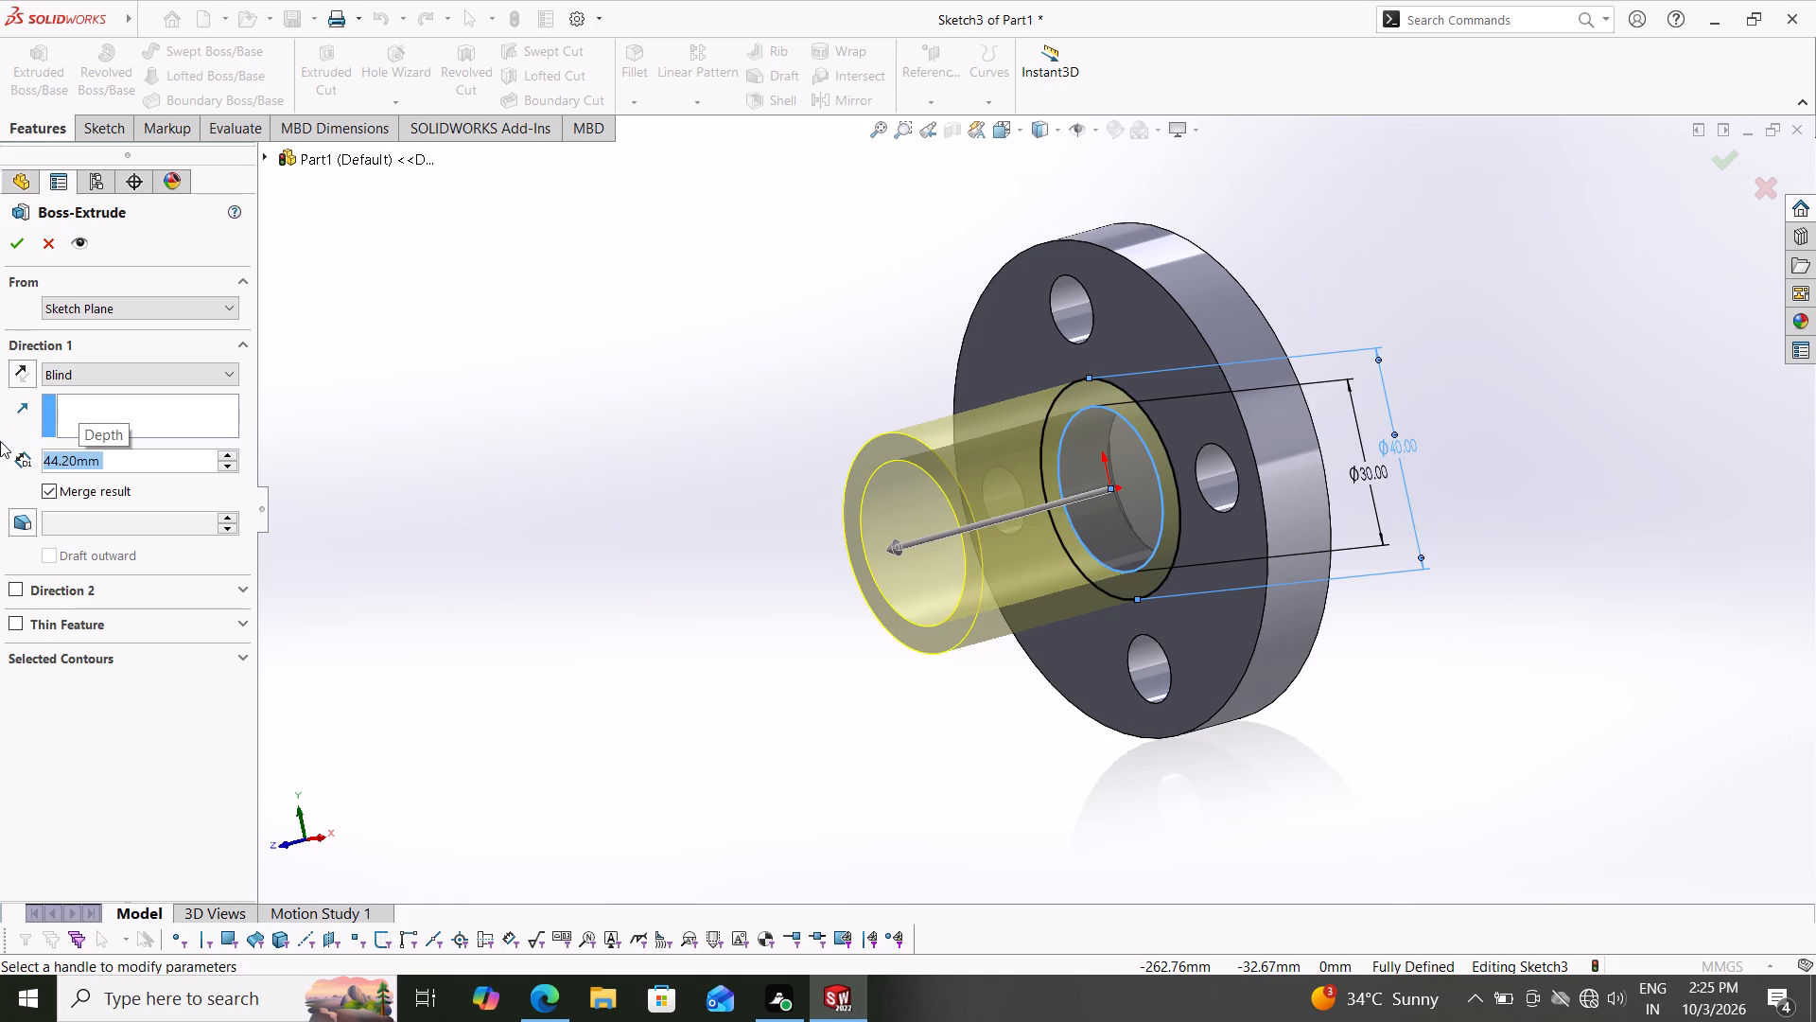
pyautogui.click(5, 249)
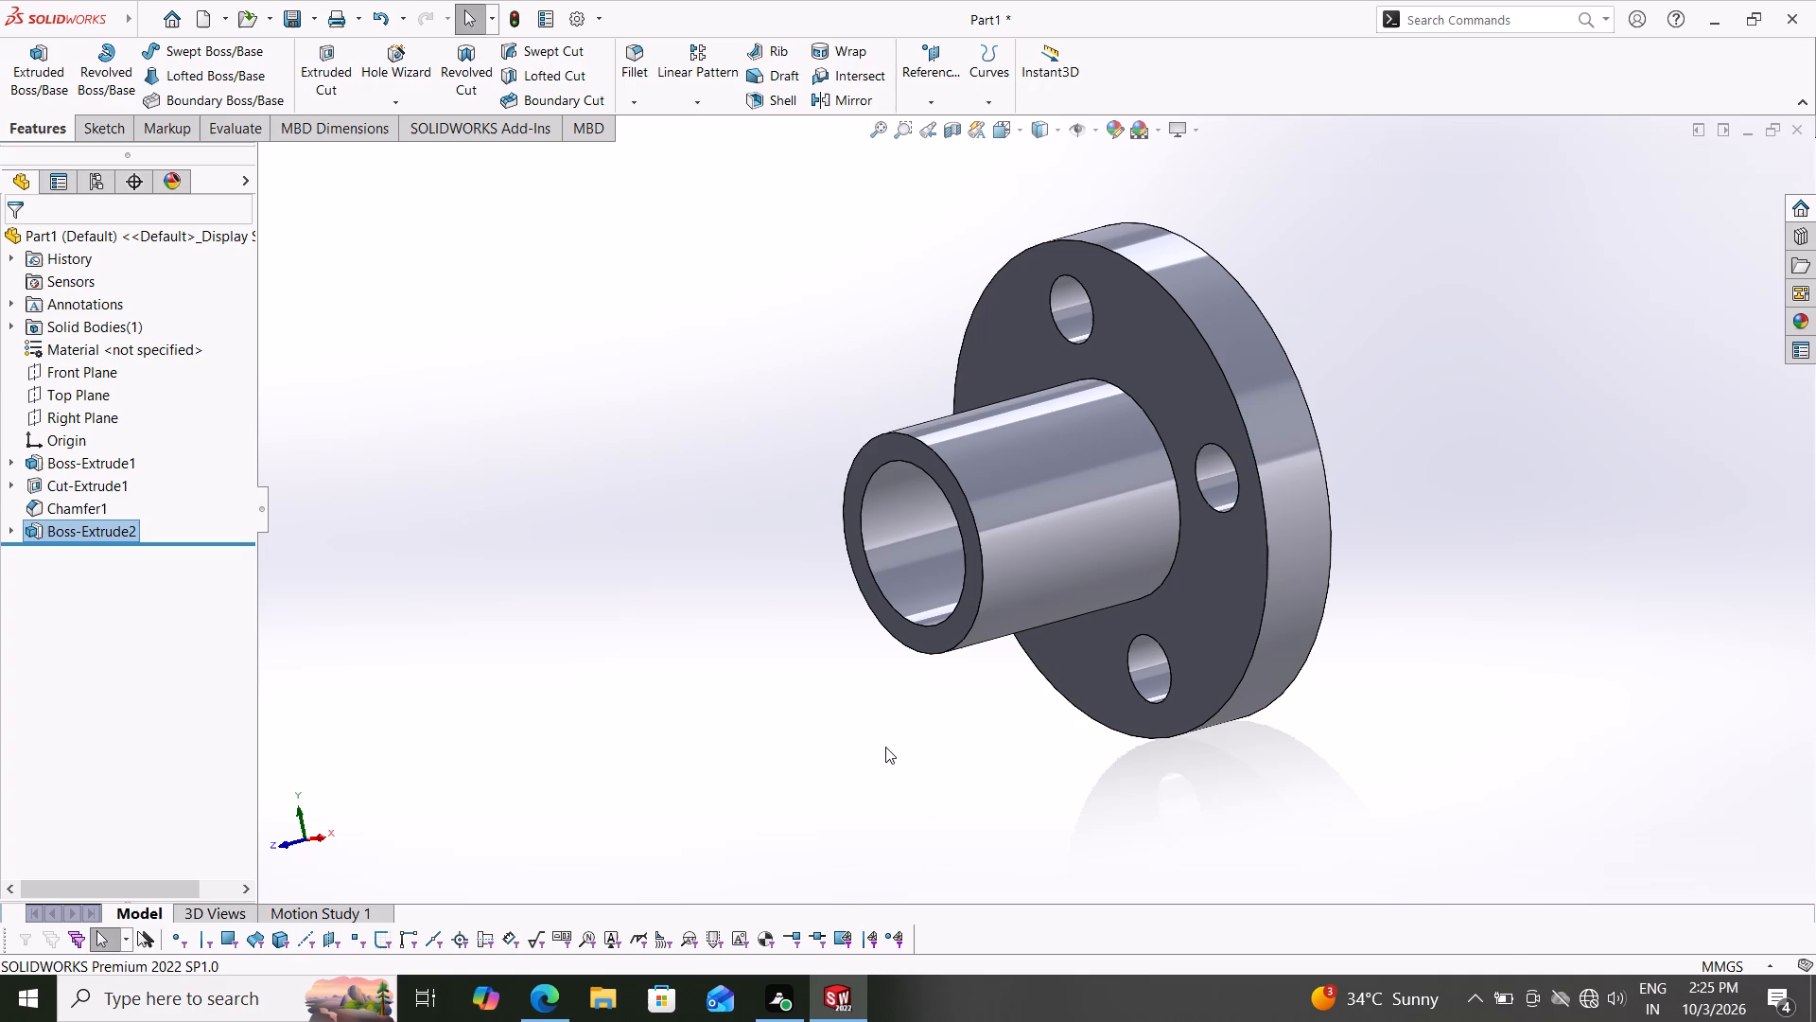
# Fillet the disc's outer circular edge on the hub side with a symmetric 2.5 mm radius.
pyautogui.moveTo(888, 746); pyautogui.dragTo(917, 682, button='middle')
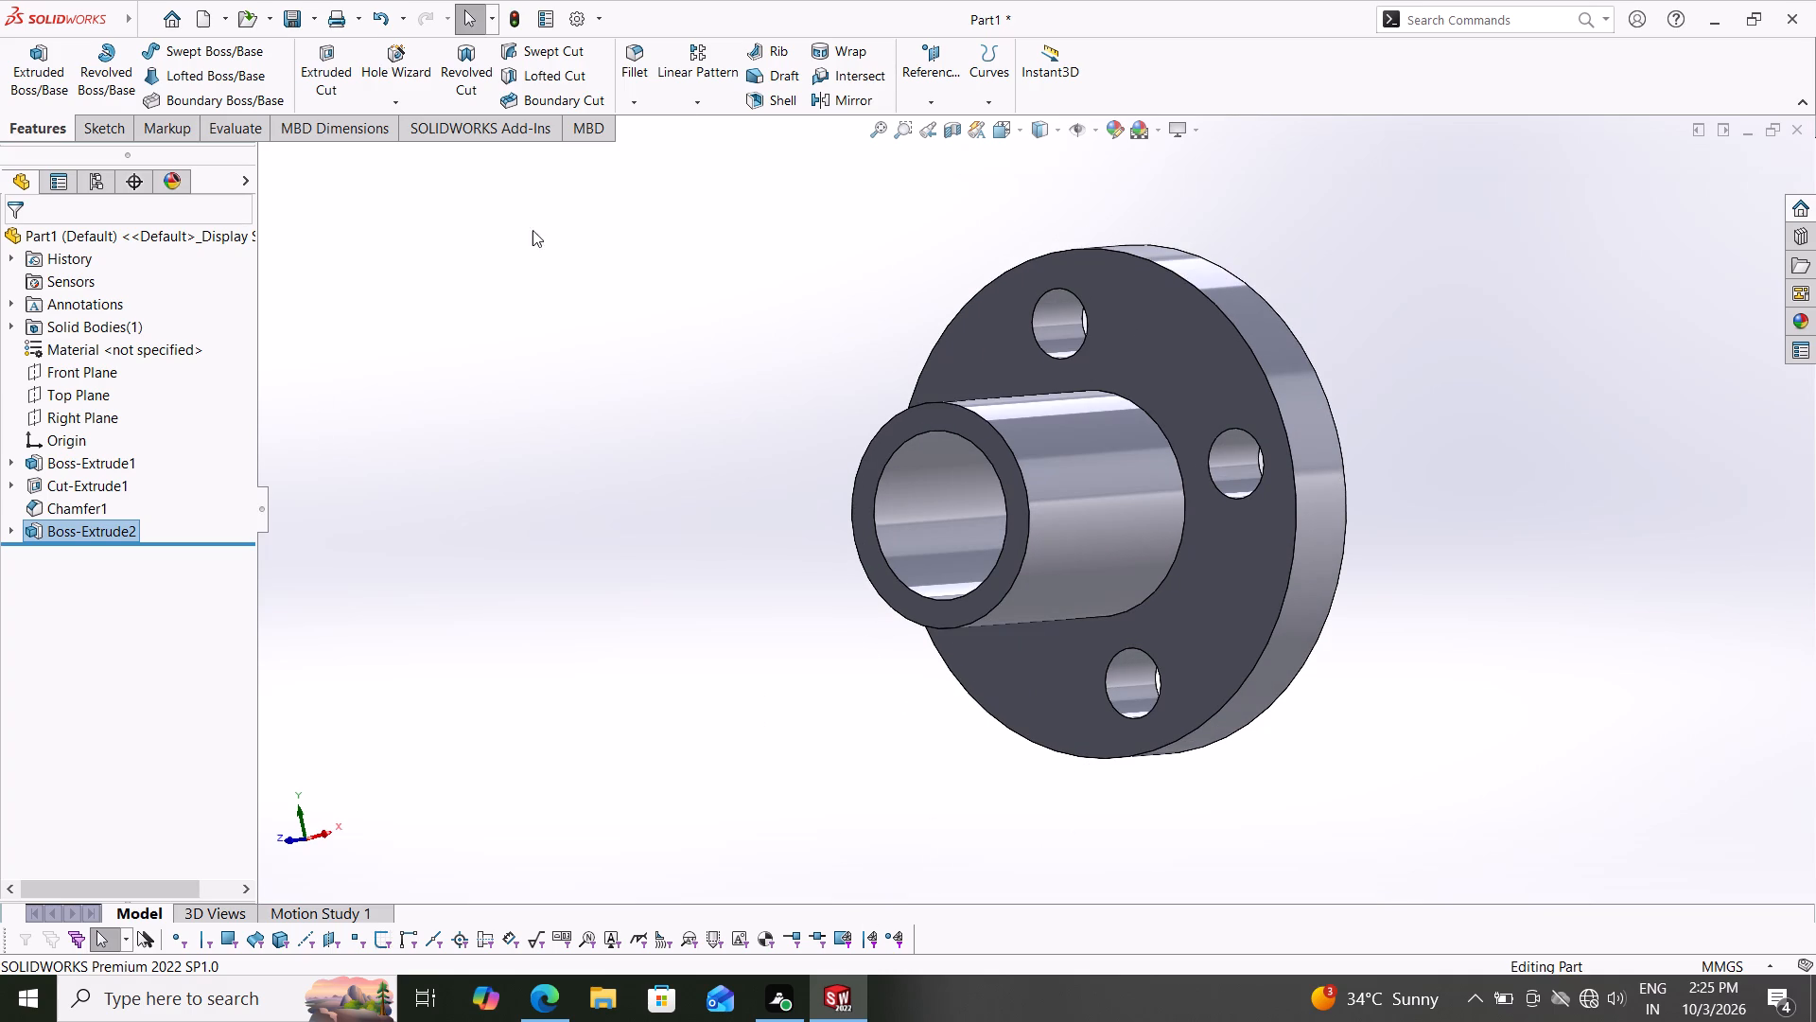
pyautogui.click(635, 60)
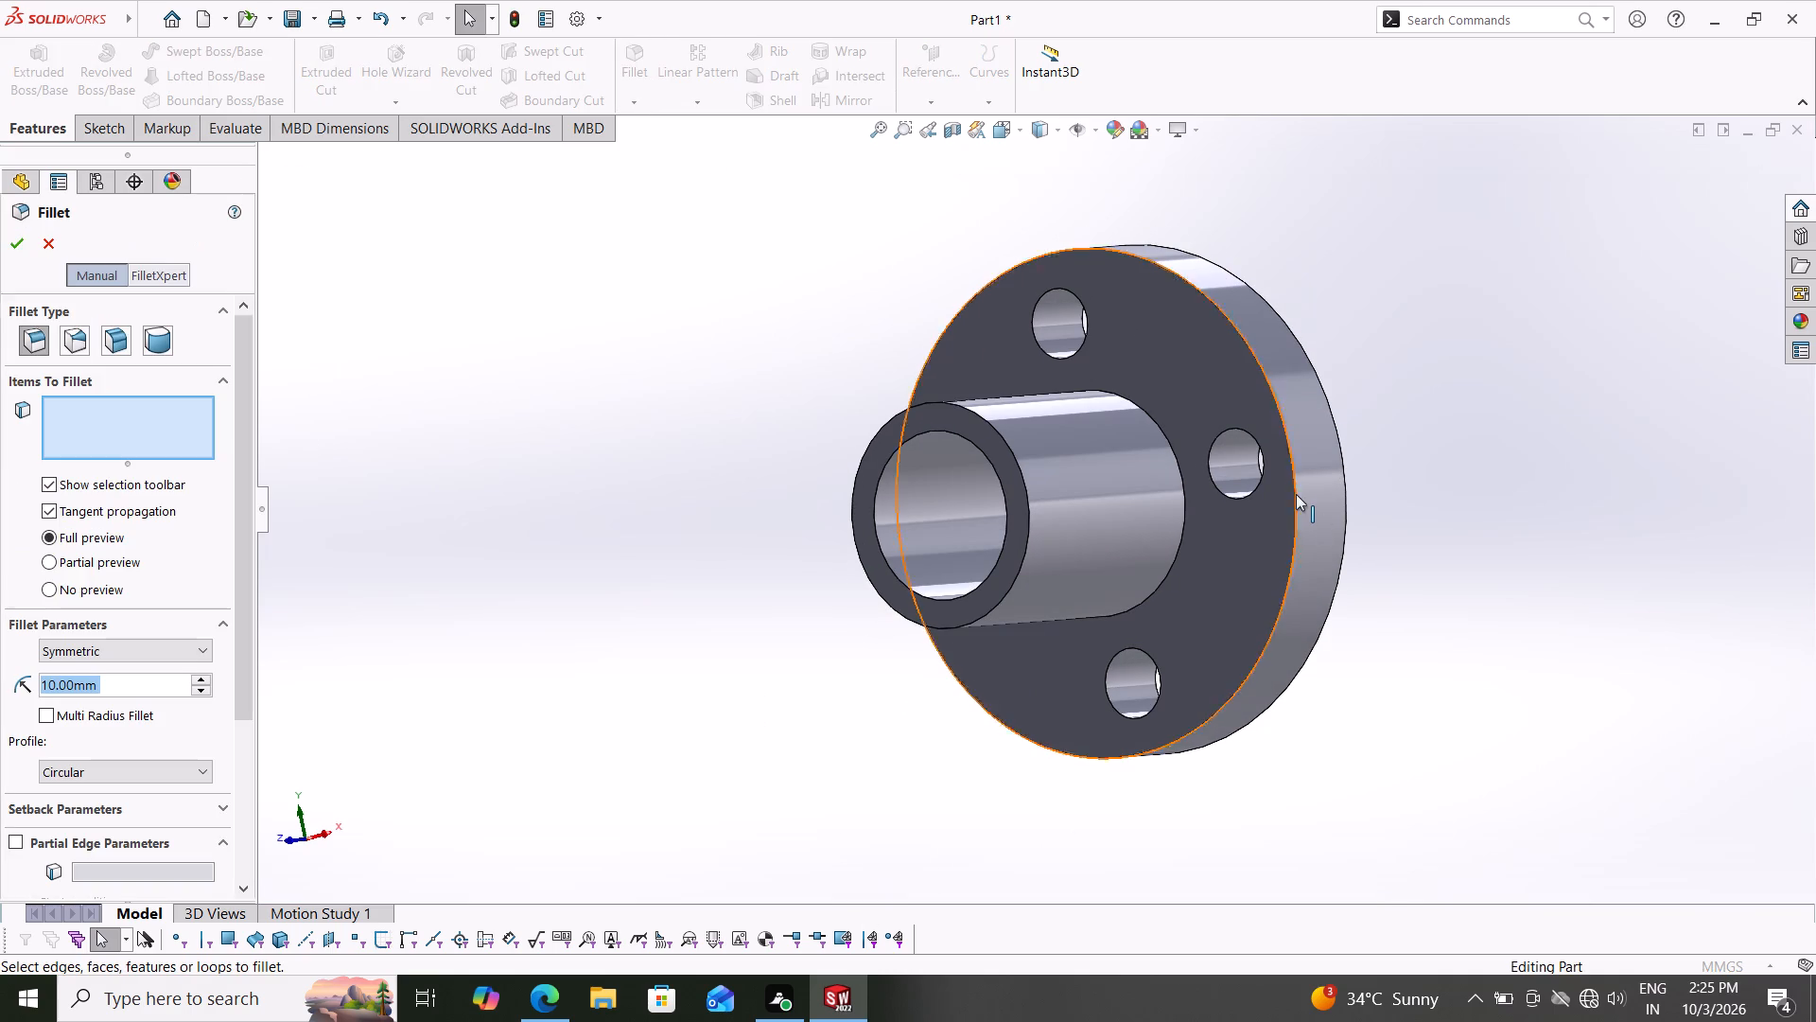
pyautogui.click(1296, 481)
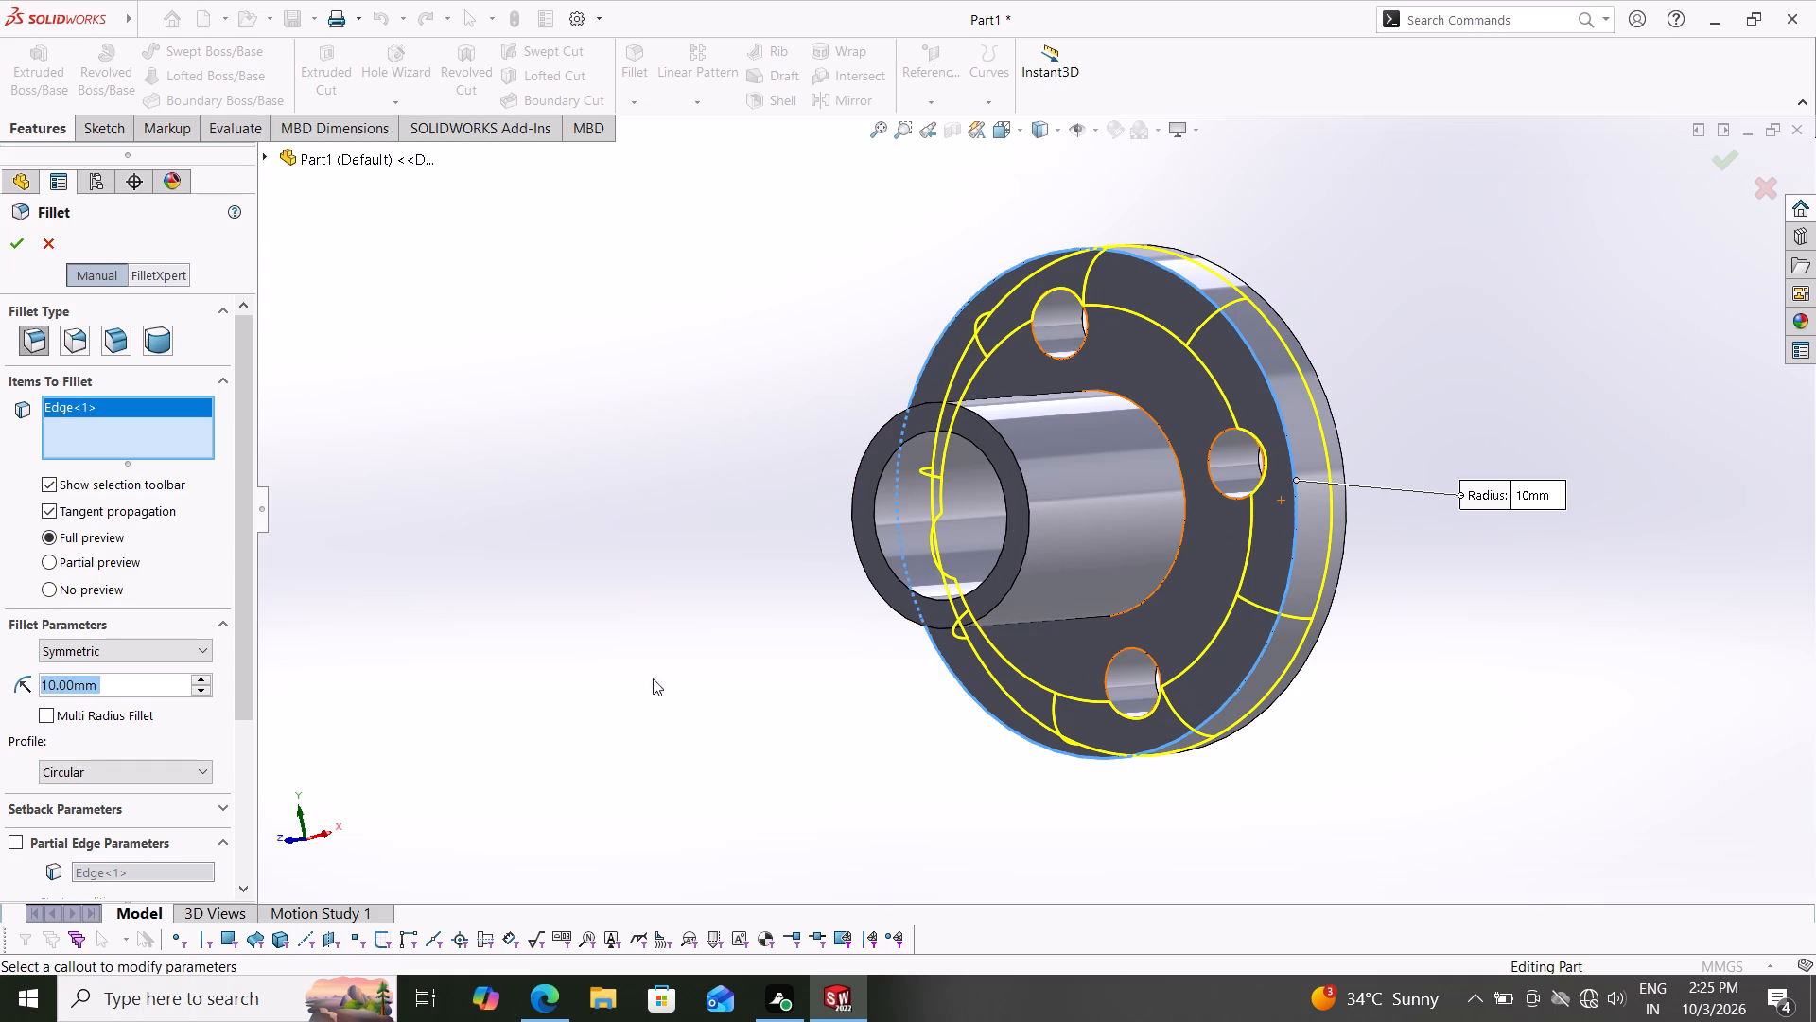
pyautogui.press('5')
pyautogui.press('Return')
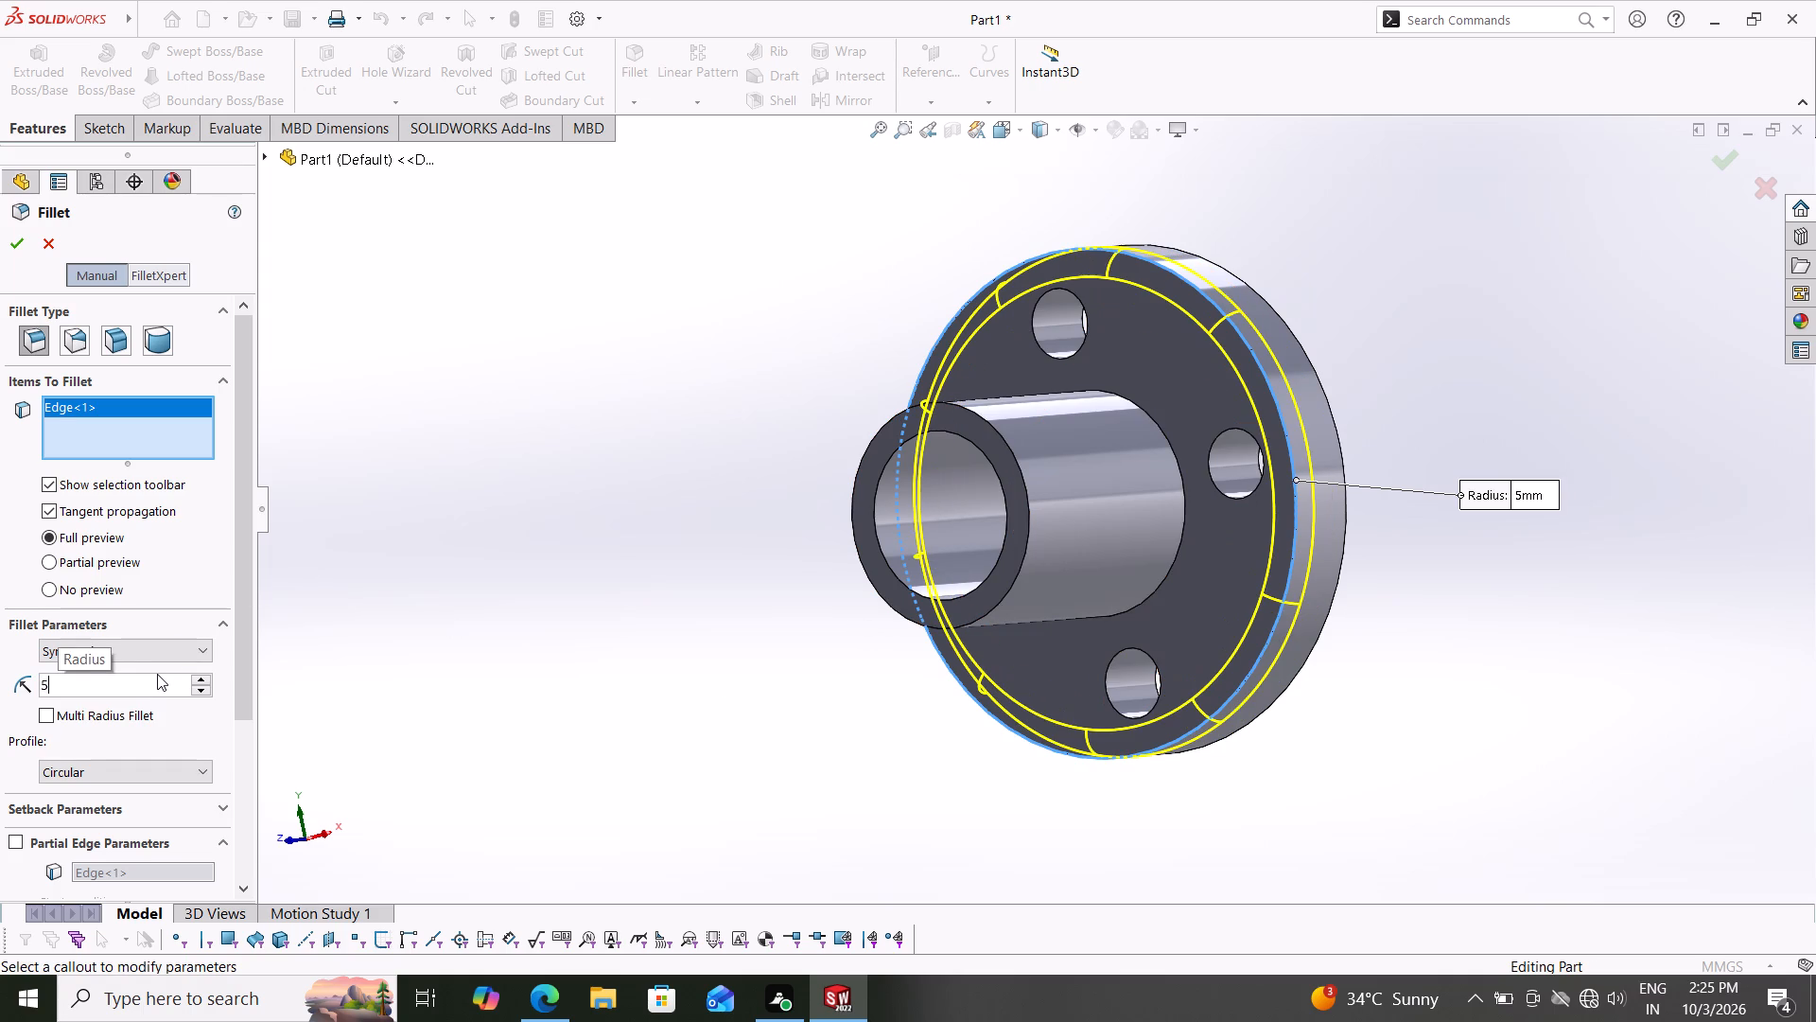
pyautogui.write('2.5')
pyautogui.press('Return')
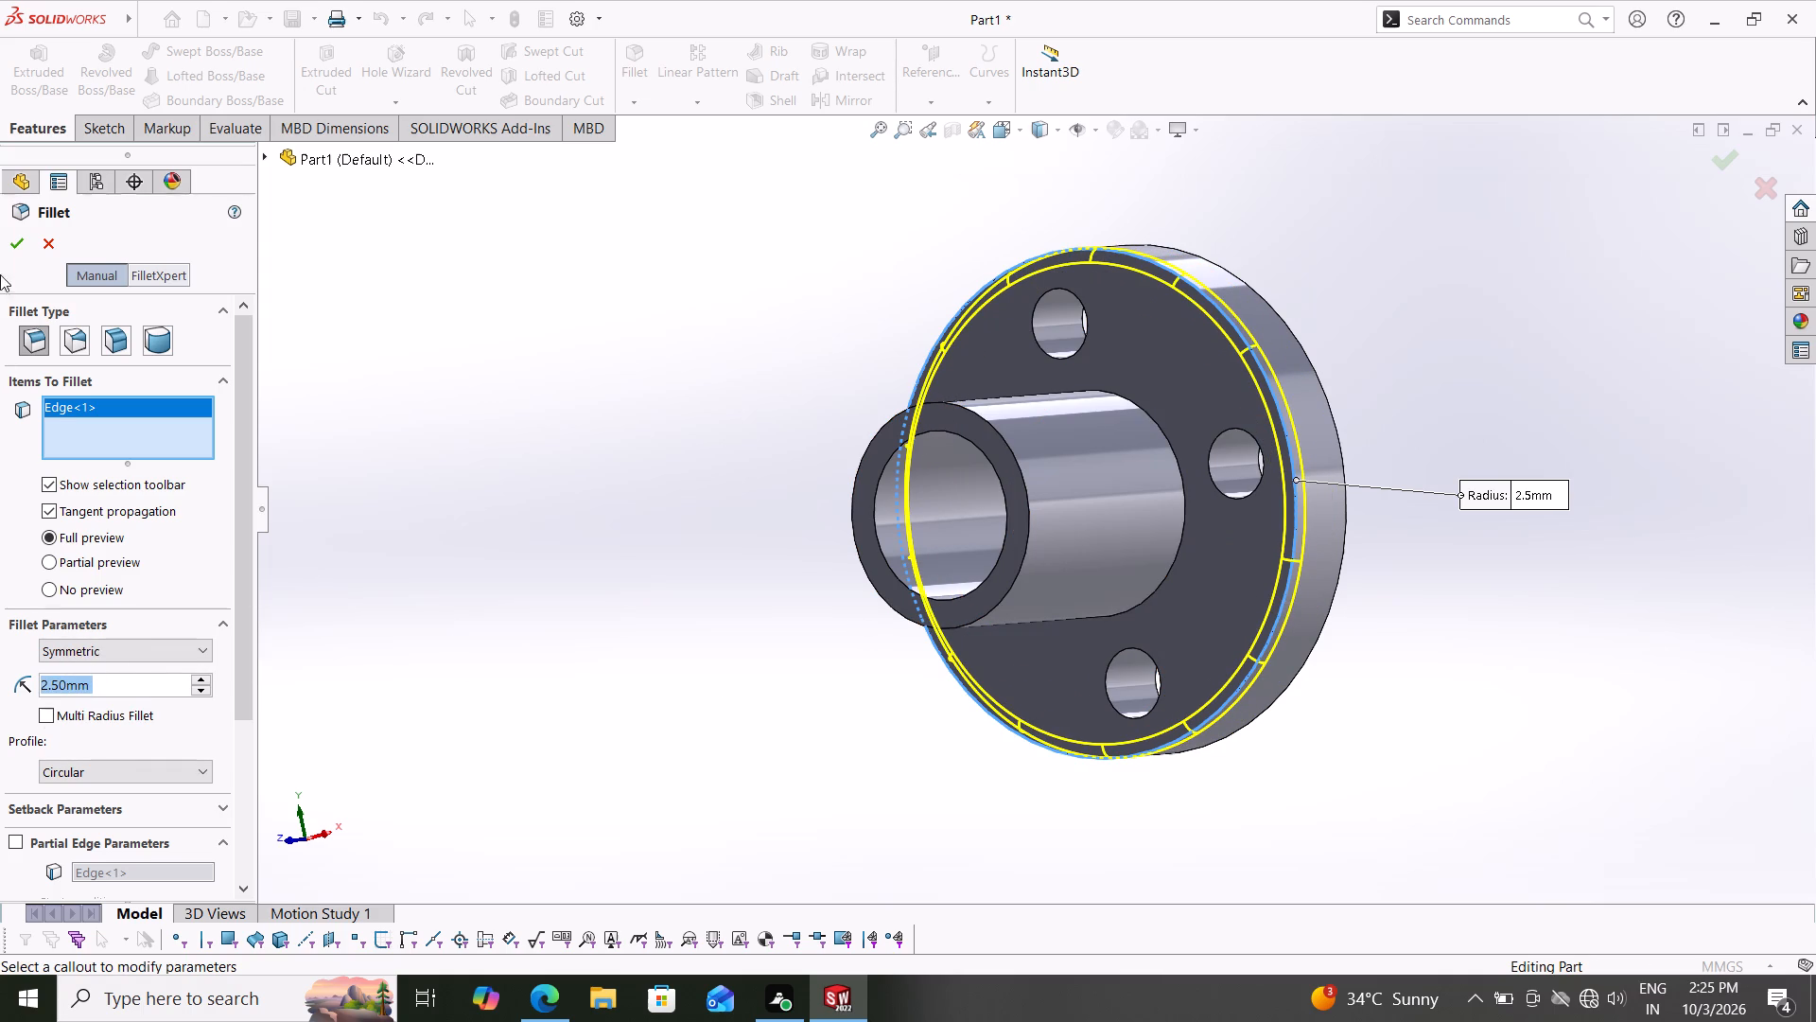
pyautogui.click(24, 245)
# On the hub's annular end face, sketch two circles centred on the origin with radii of about 27 mm and 32.2 mm.
pyautogui.moveTo(917, 704); pyautogui.dragTo(1002, 690, button='middle')
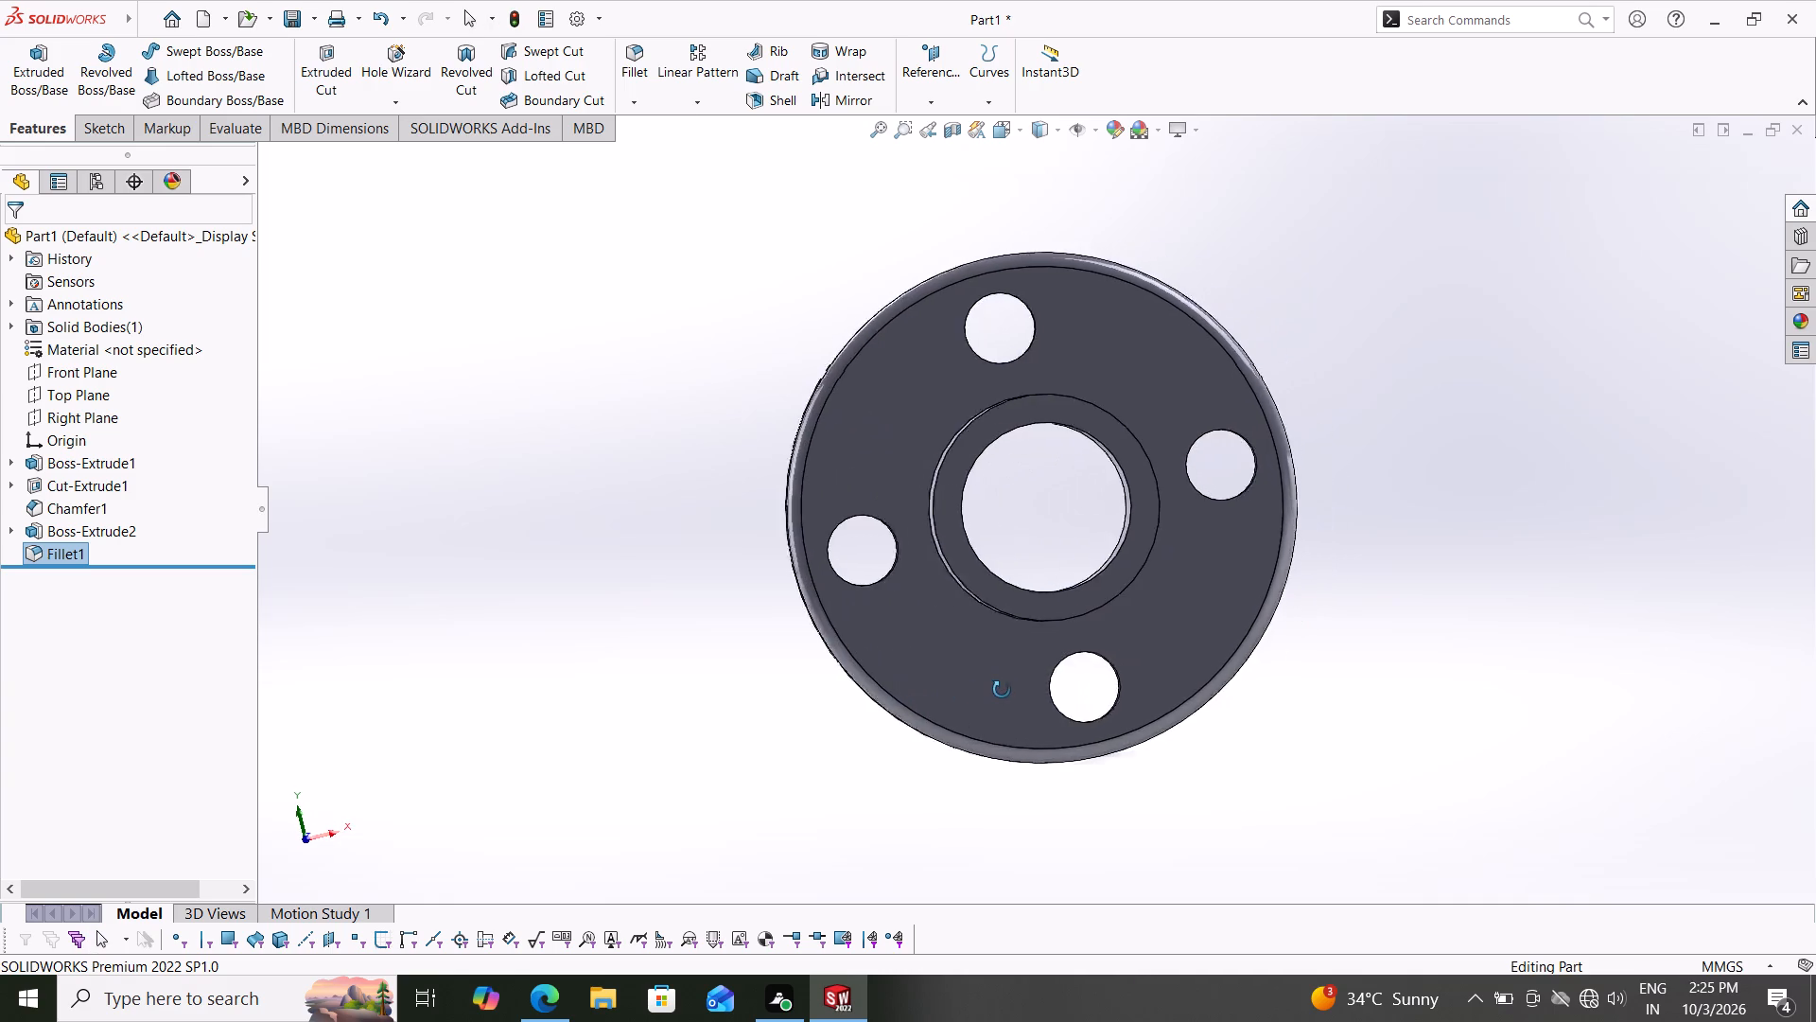
pyautogui.moveTo(1002, 690); pyautogui.dragTo(850, 747, button='middle')
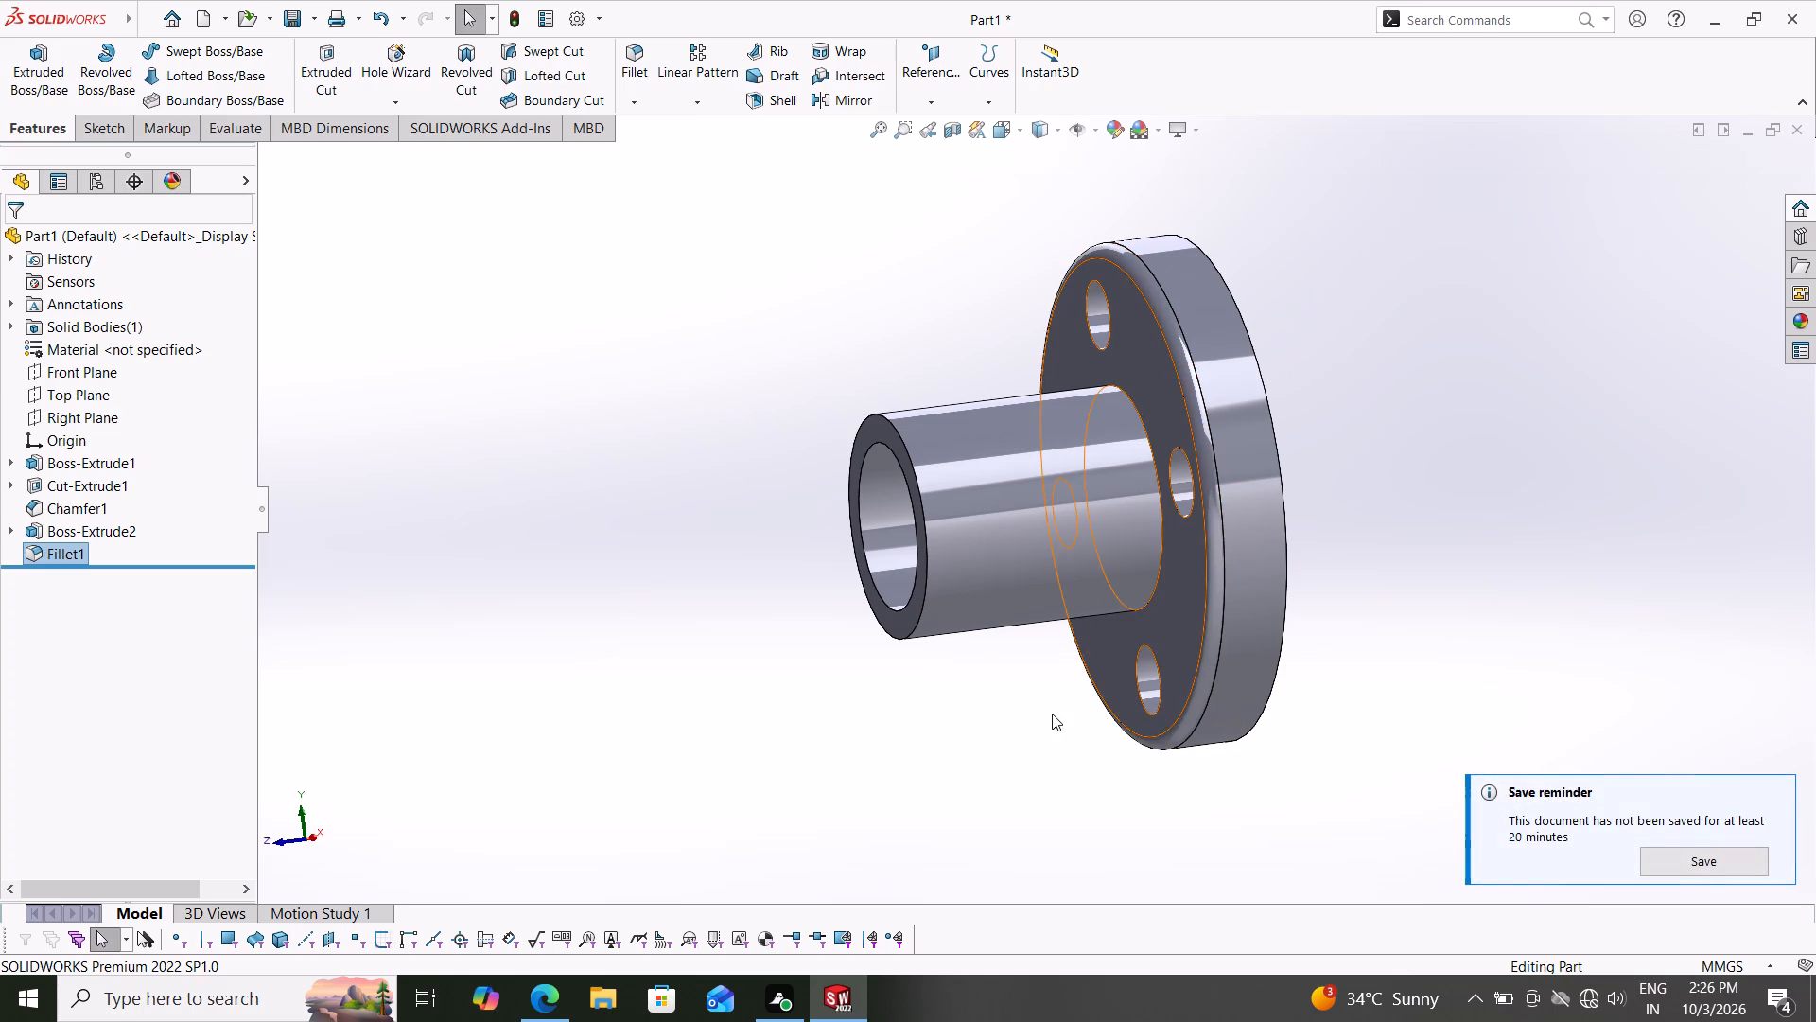
pyautogui.moveTo(830, 758); pyautogui.dragTo(922, 705, button='middle')
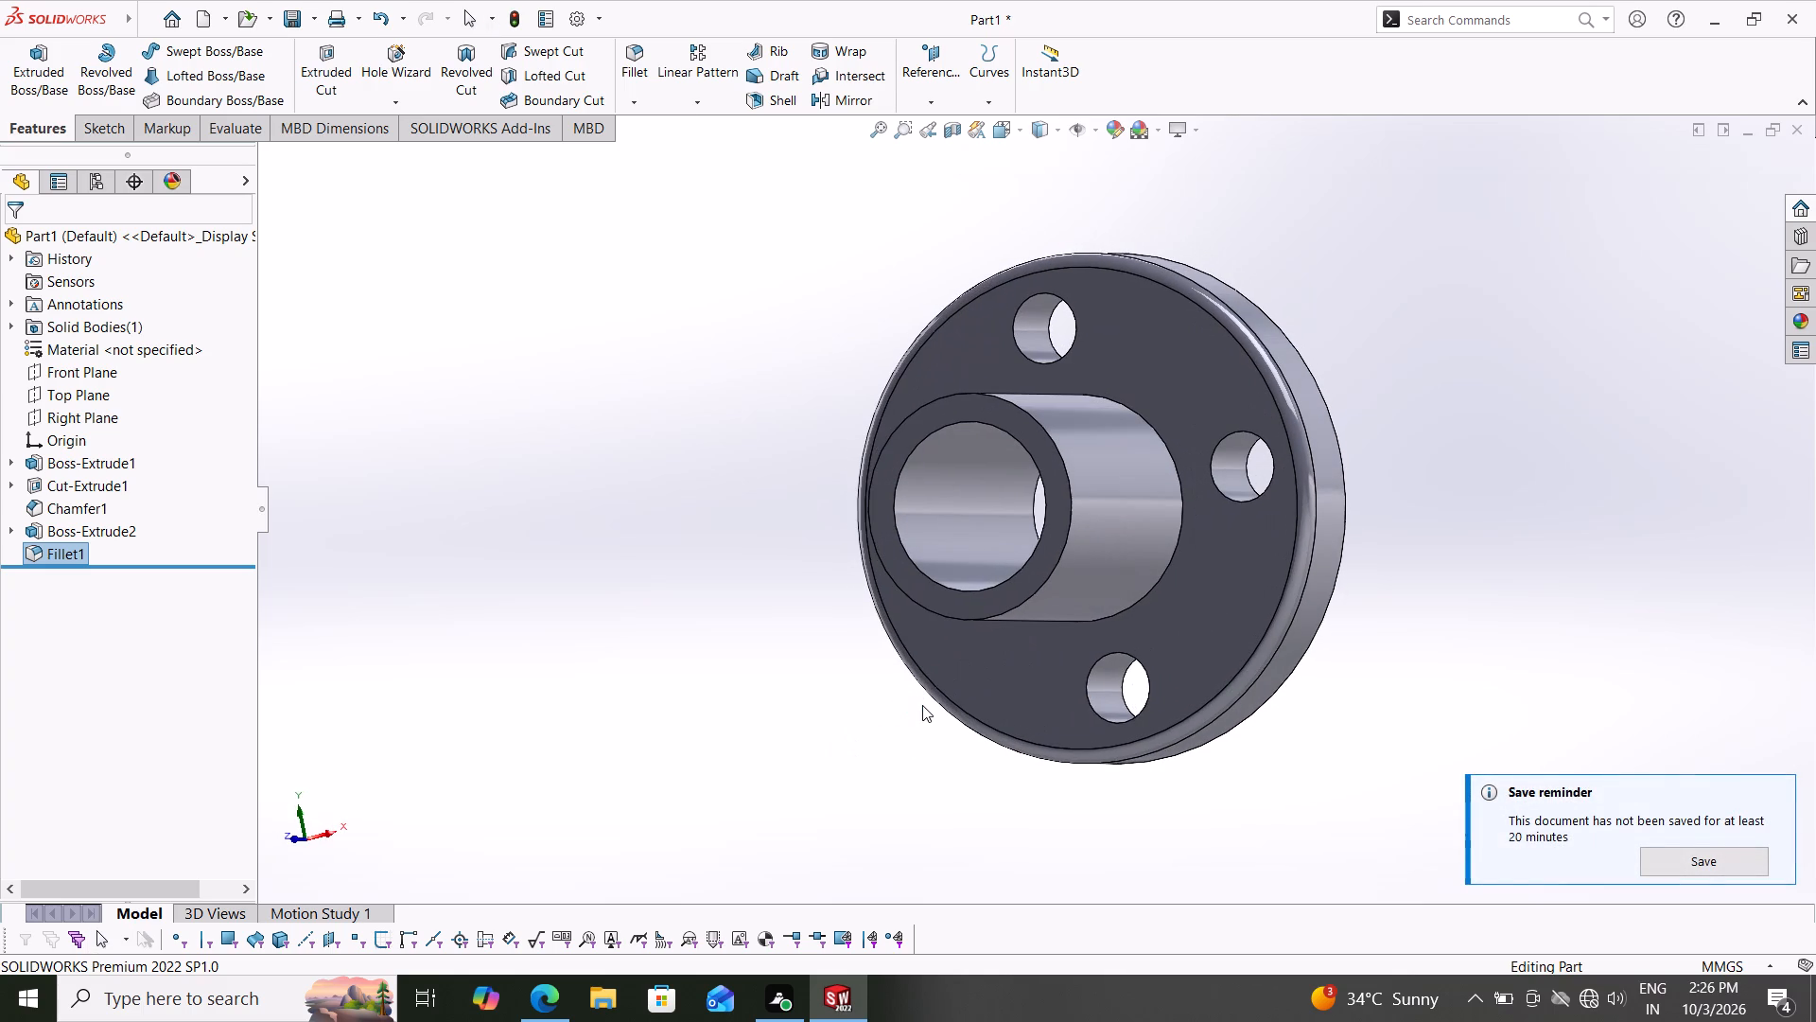
pyautogui.click(1054, 523)
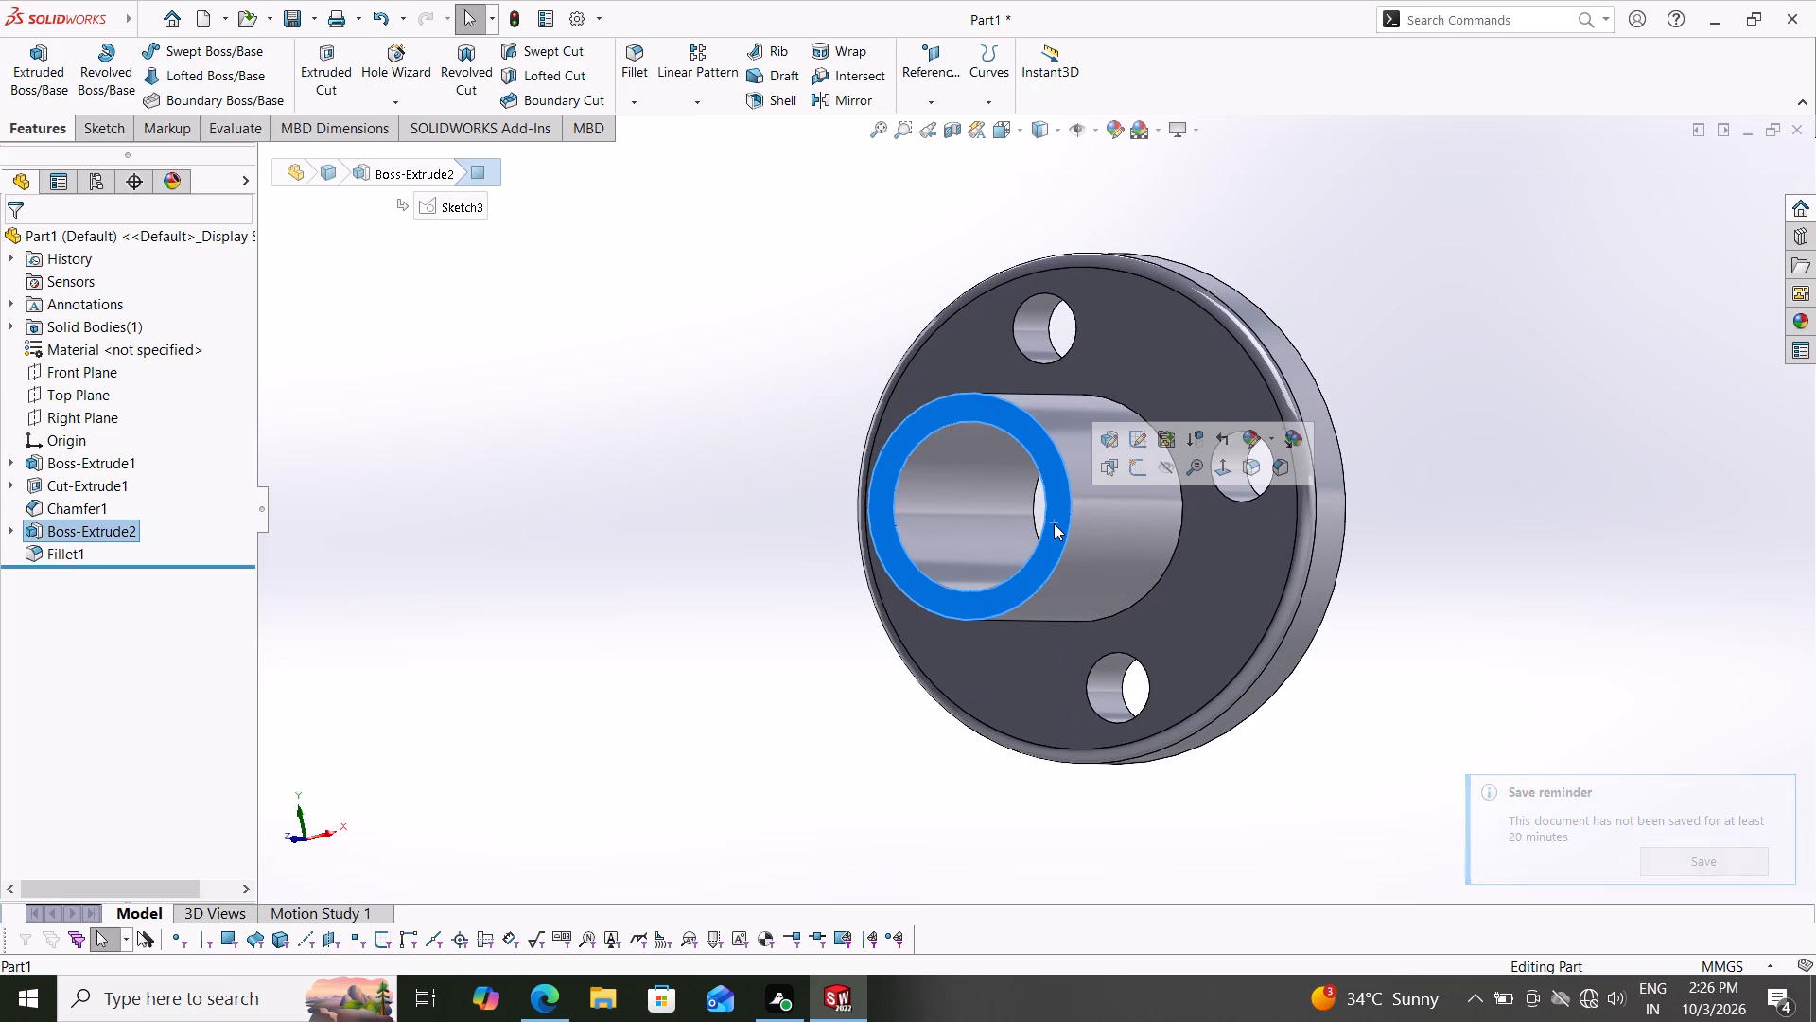
pyautogui.click(1134, 470)
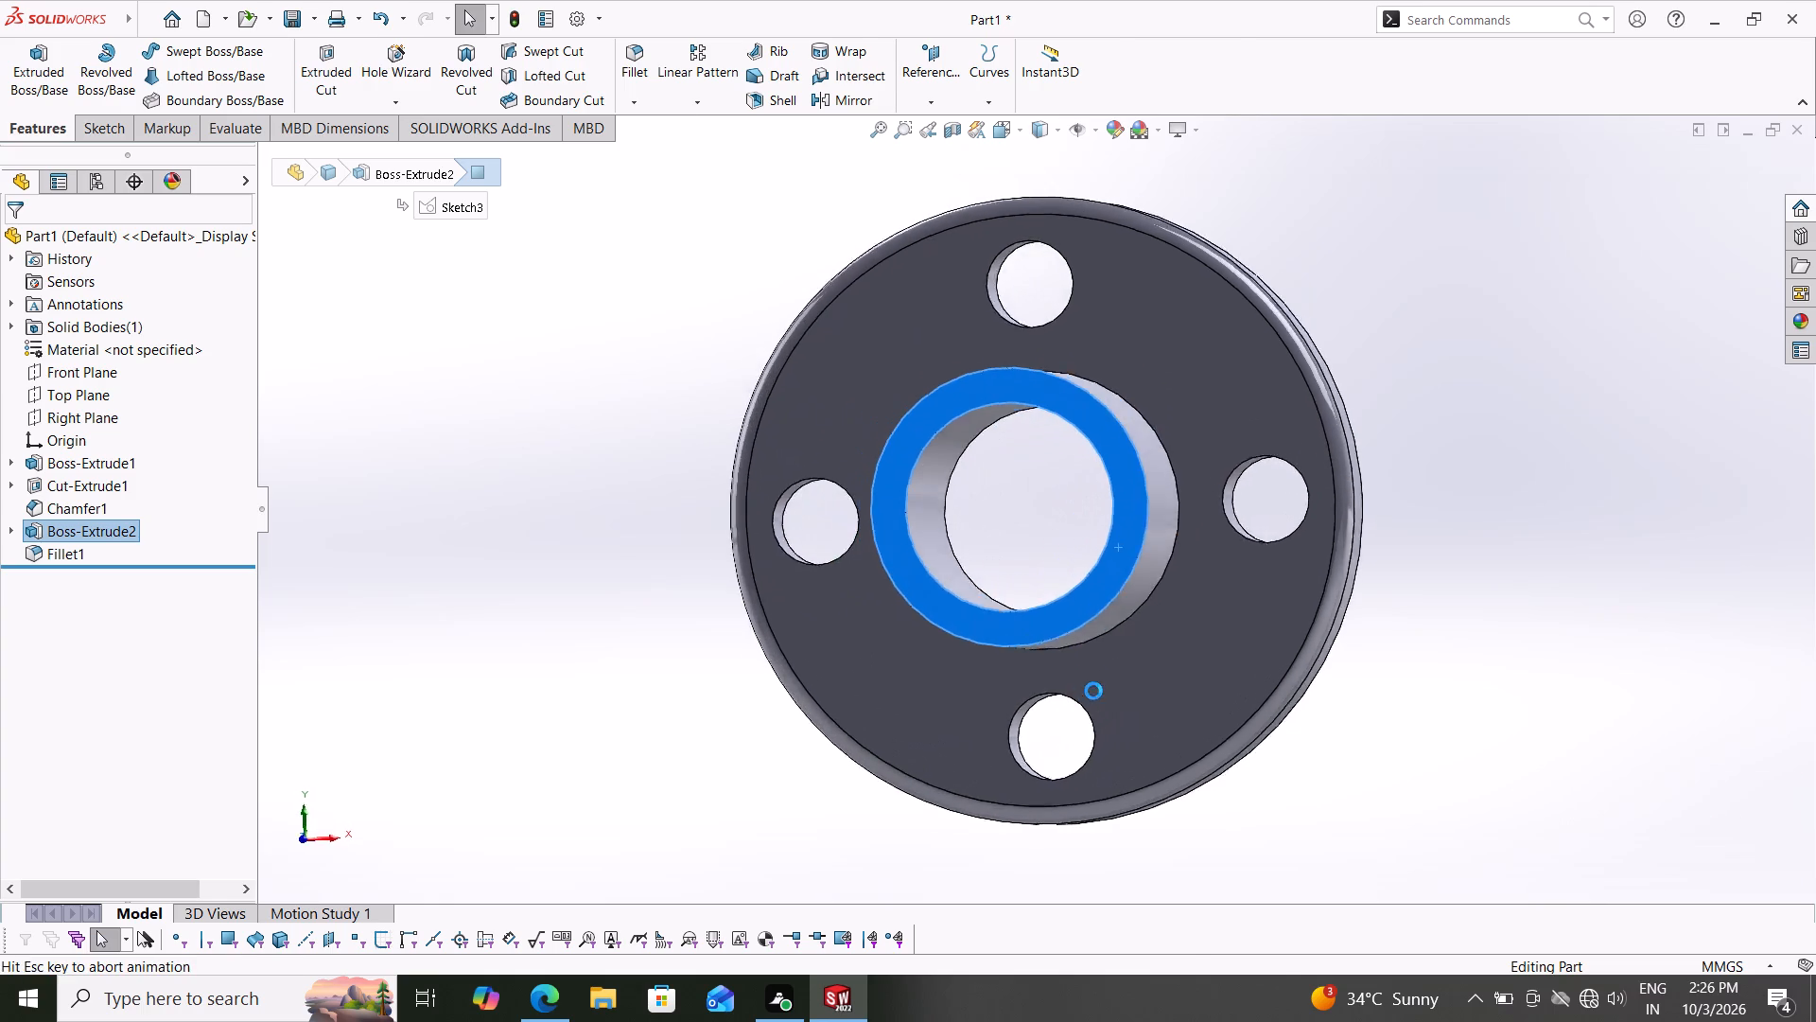
pyautogui.press('Escape')
pyautogui.press('Escape')
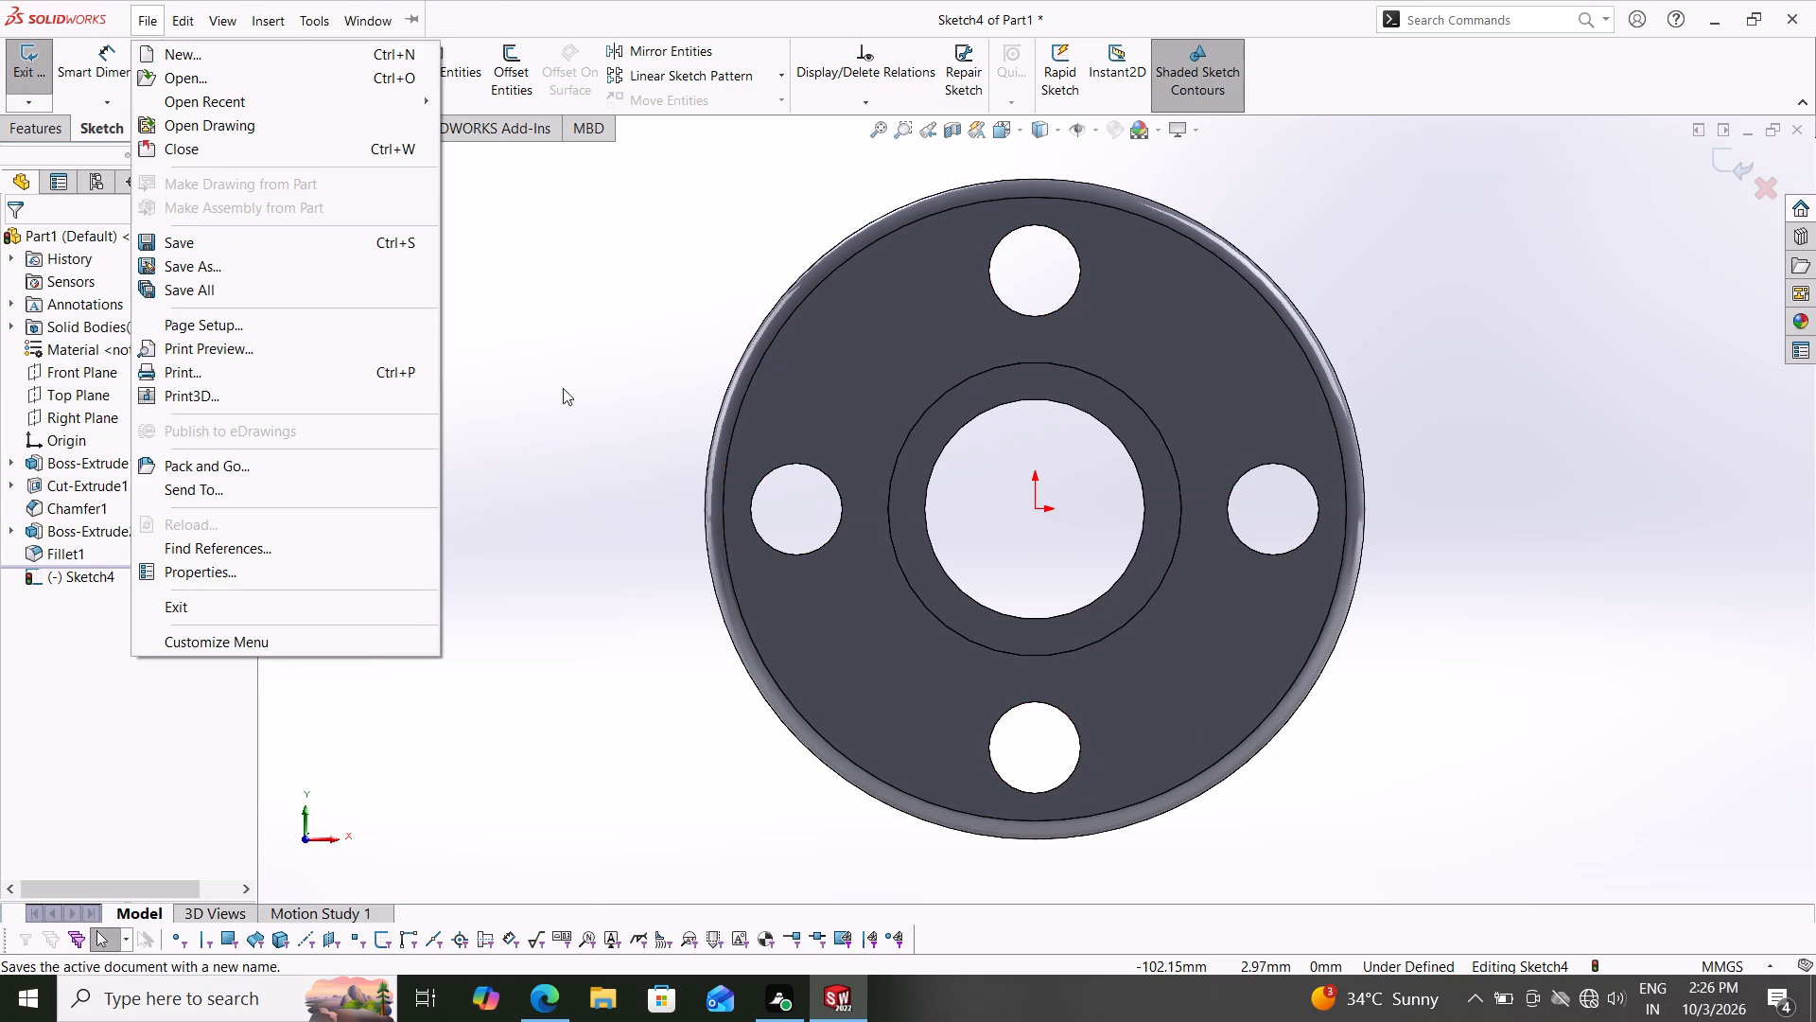
pyautogui.click(535, 378)
pyautogui.click(205, 53)
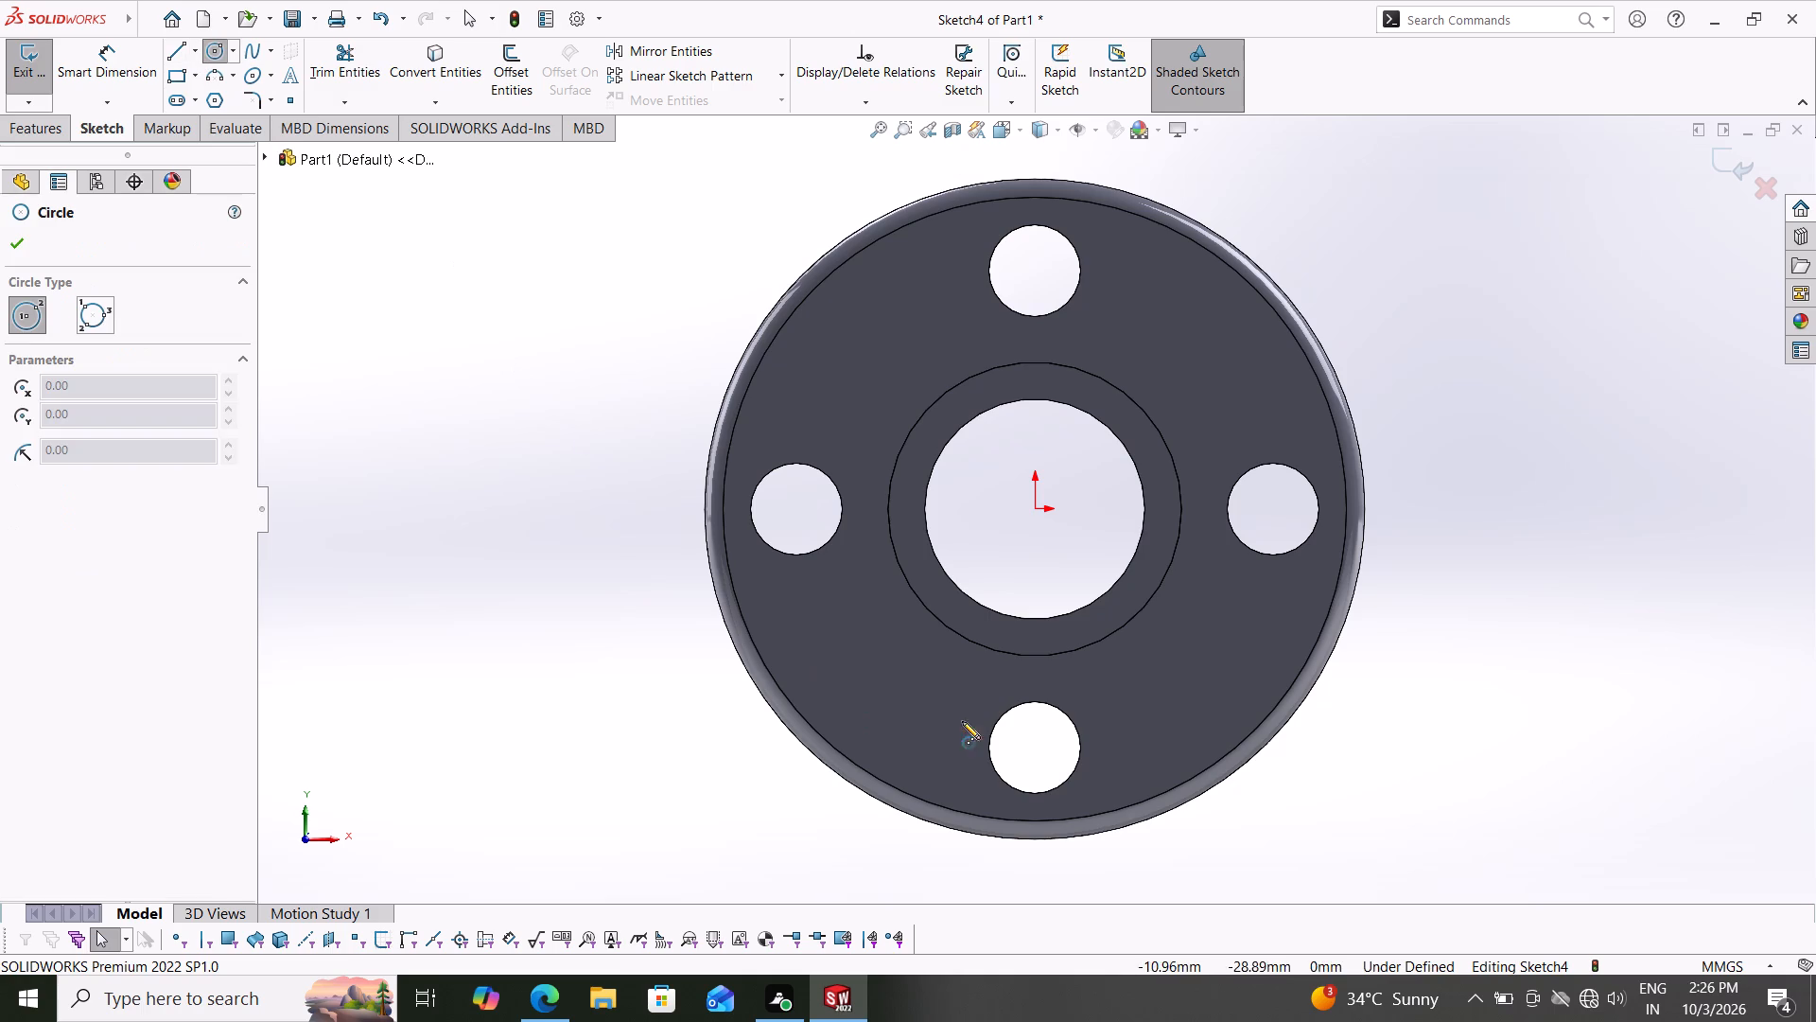
pyautogui.click(1037, 507)
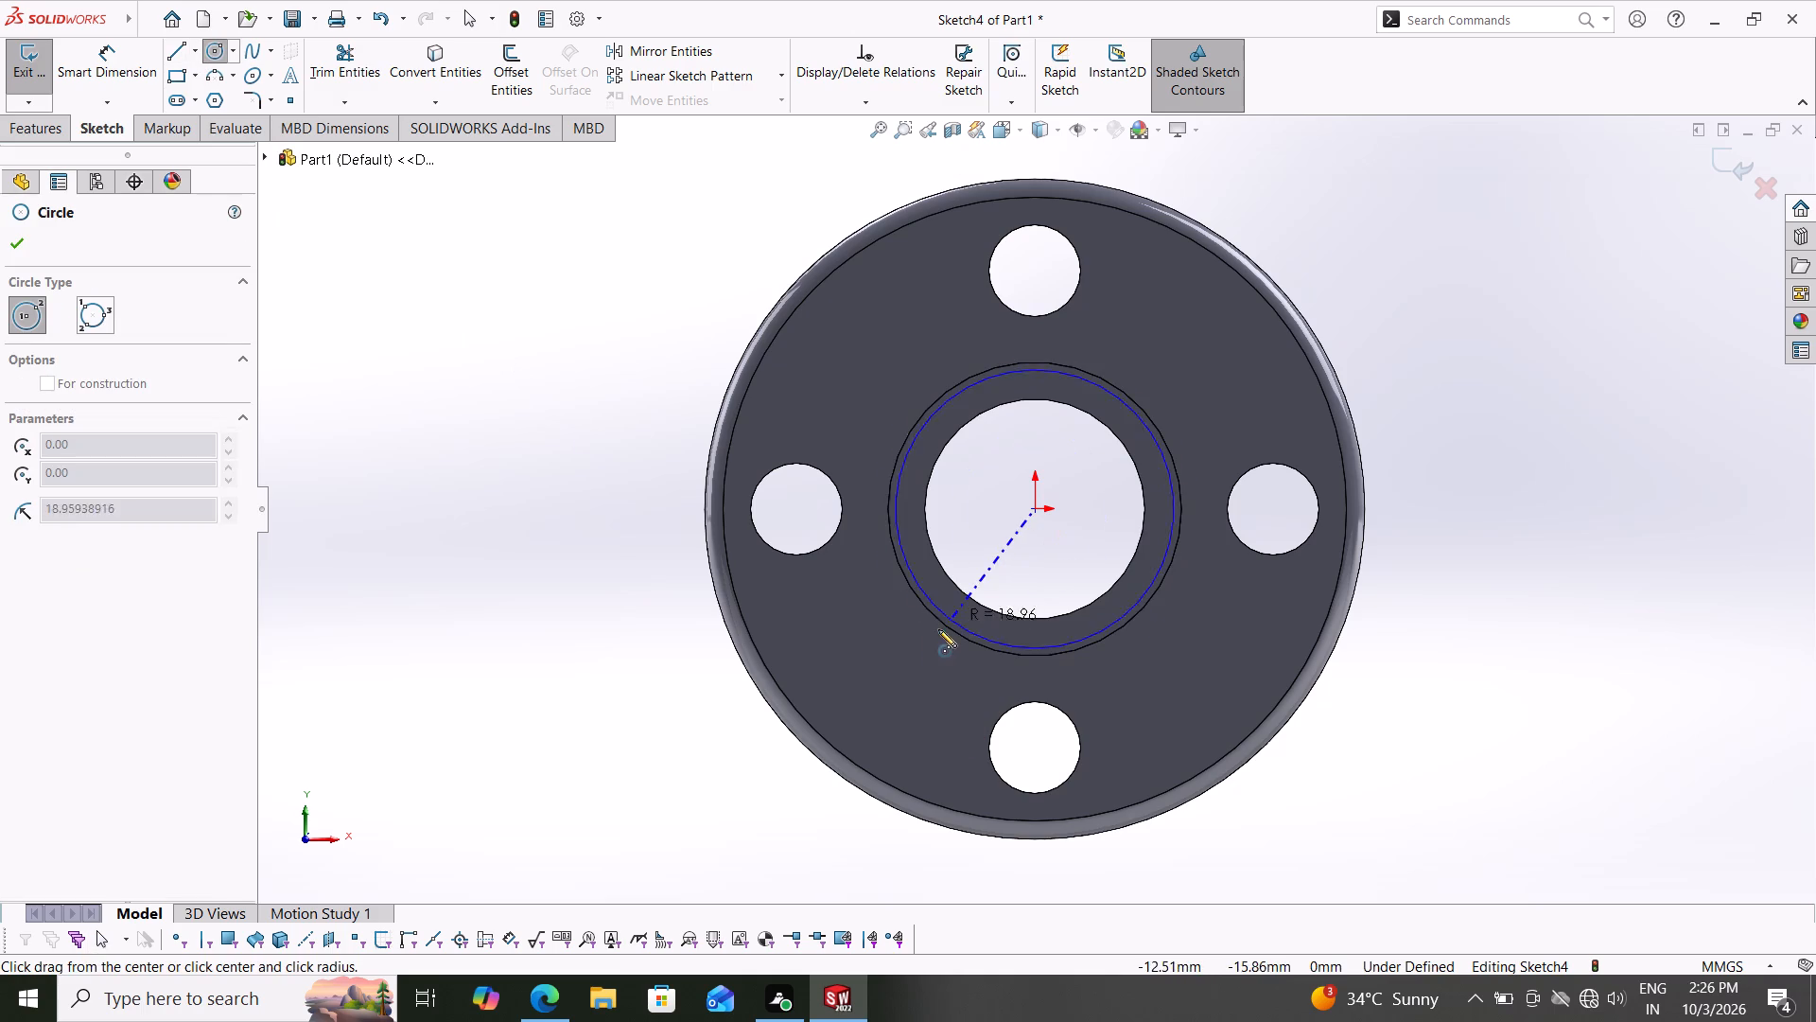
pyautogui.click(904, 658)
pyautogui.click(1035, 509)
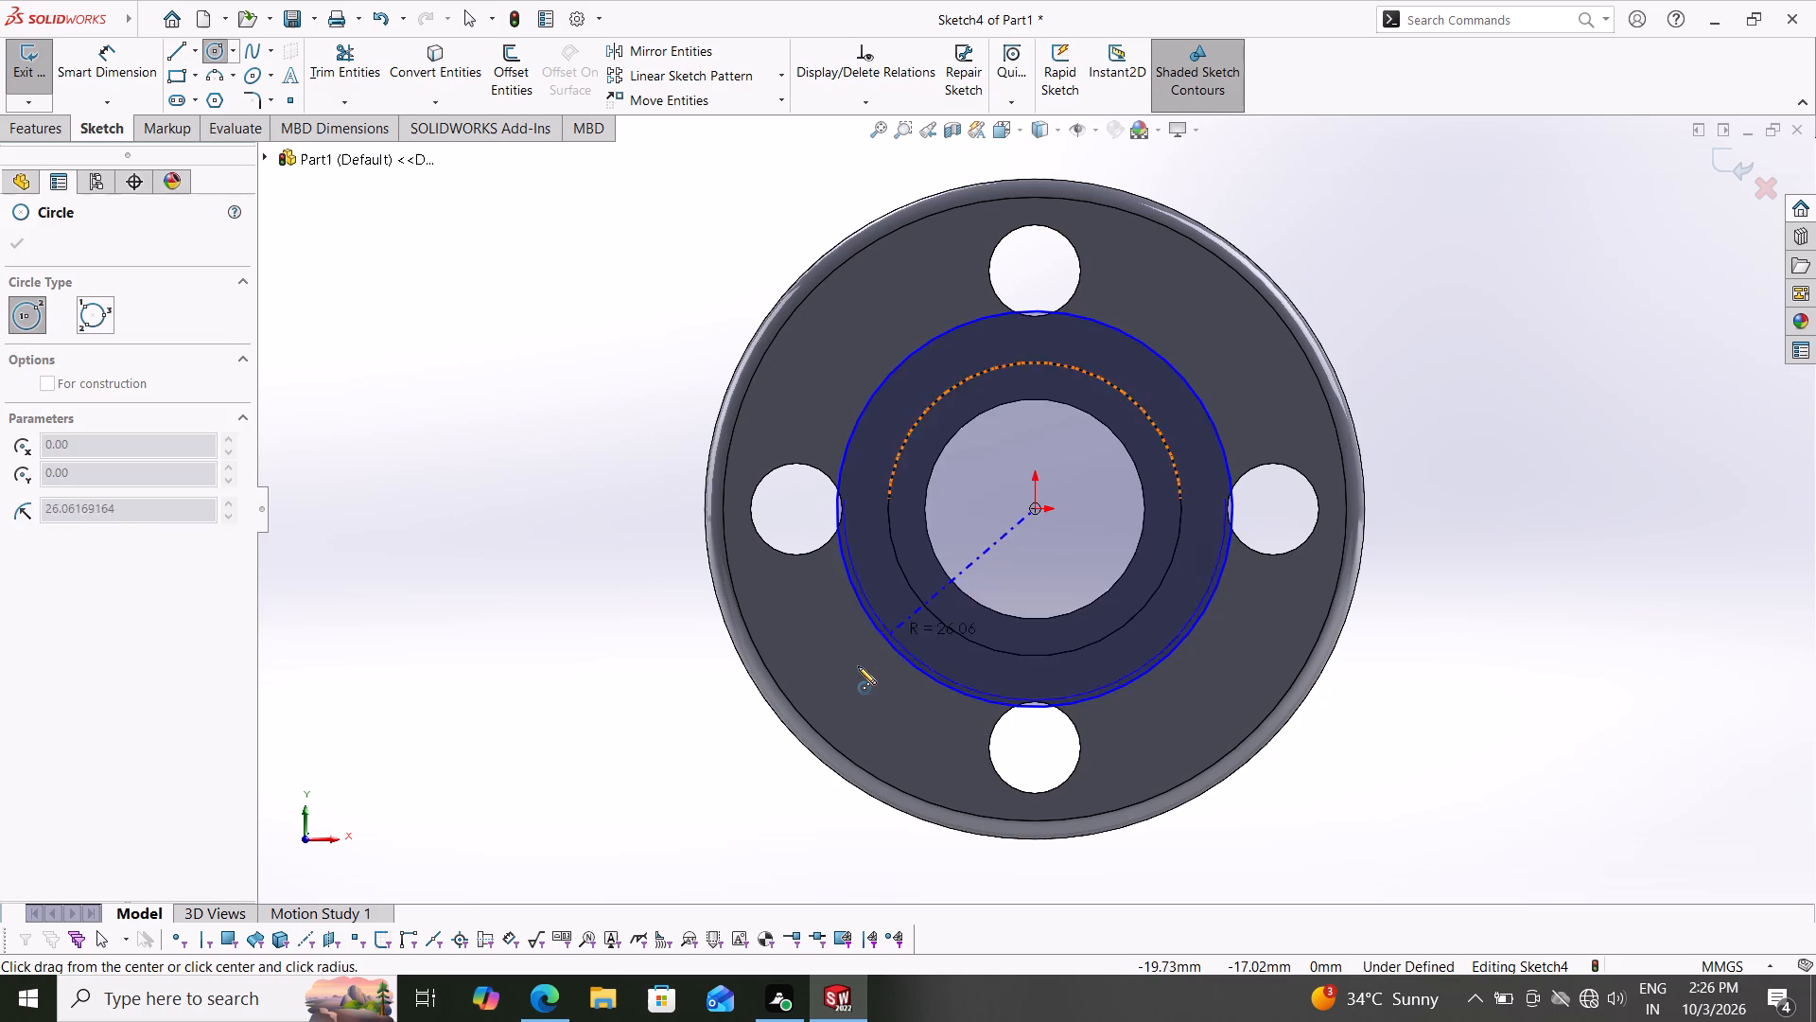
pyautogui.click(858, 666)
# Dimension the inner circle's diameter as 30 mm and the outer circle's diameter as 50 mm.
pyautogui.click(97, 49)
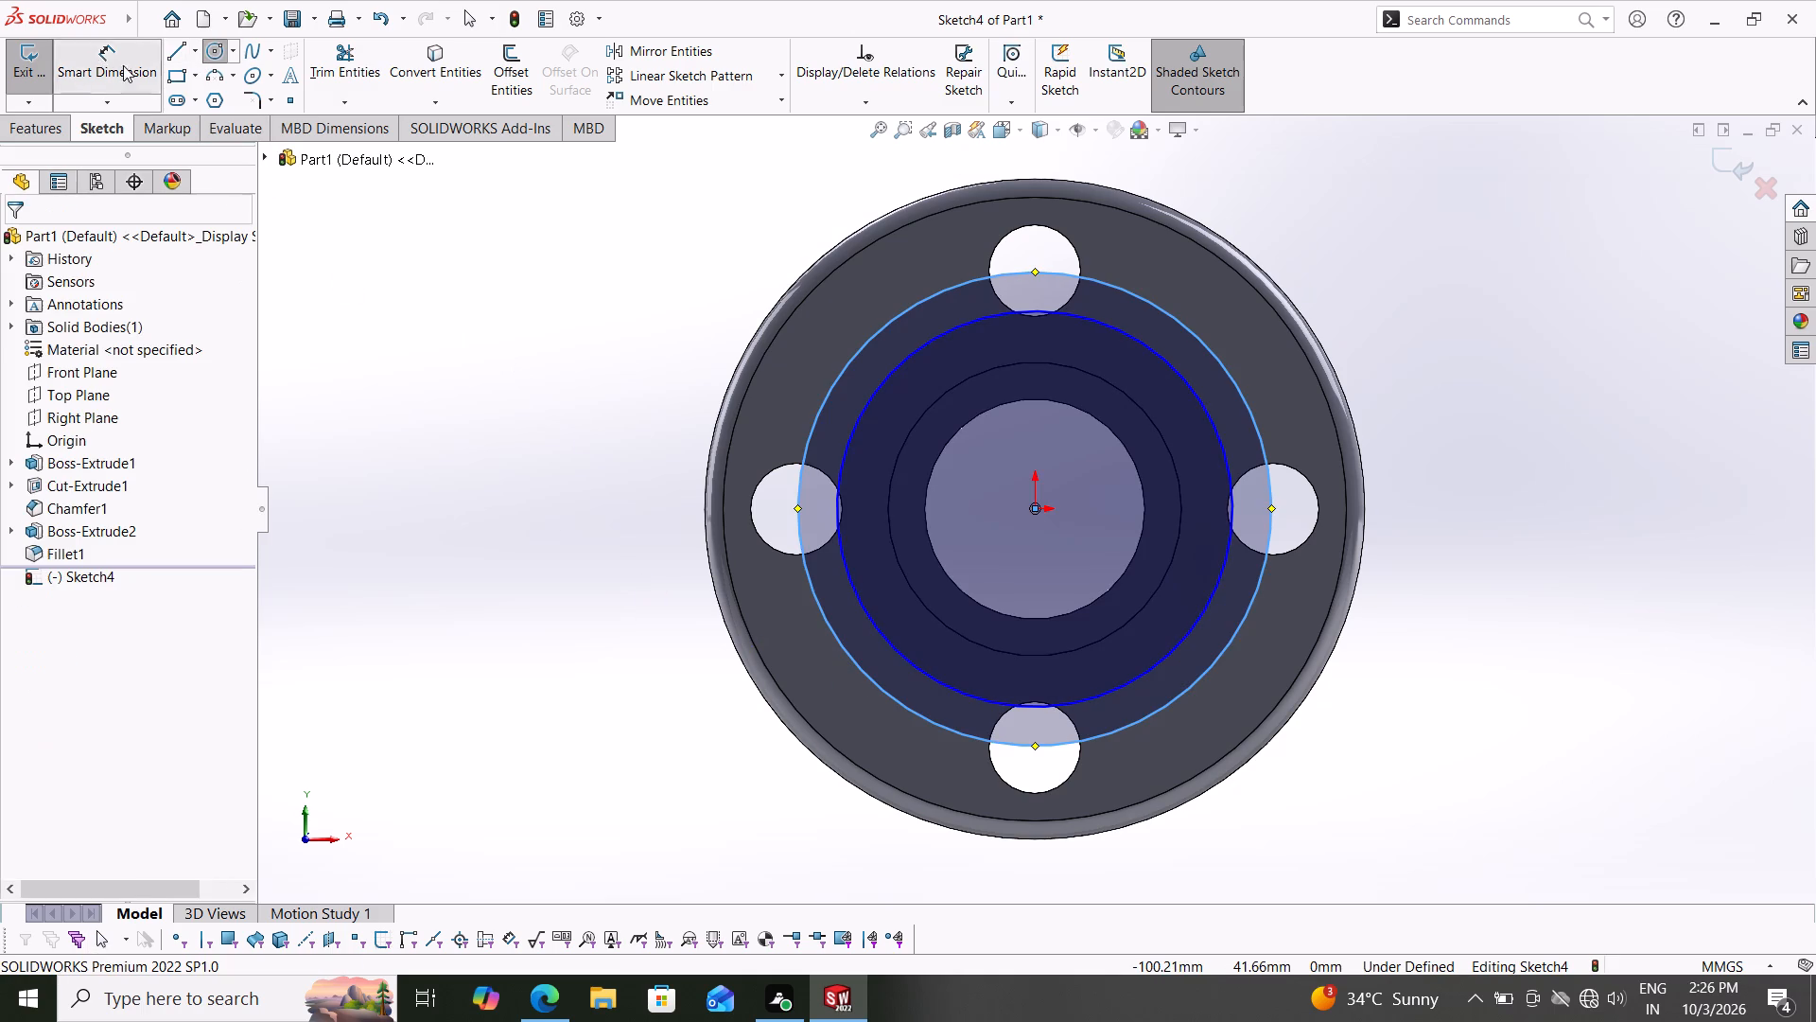
pyautogui.click(1228, 560)
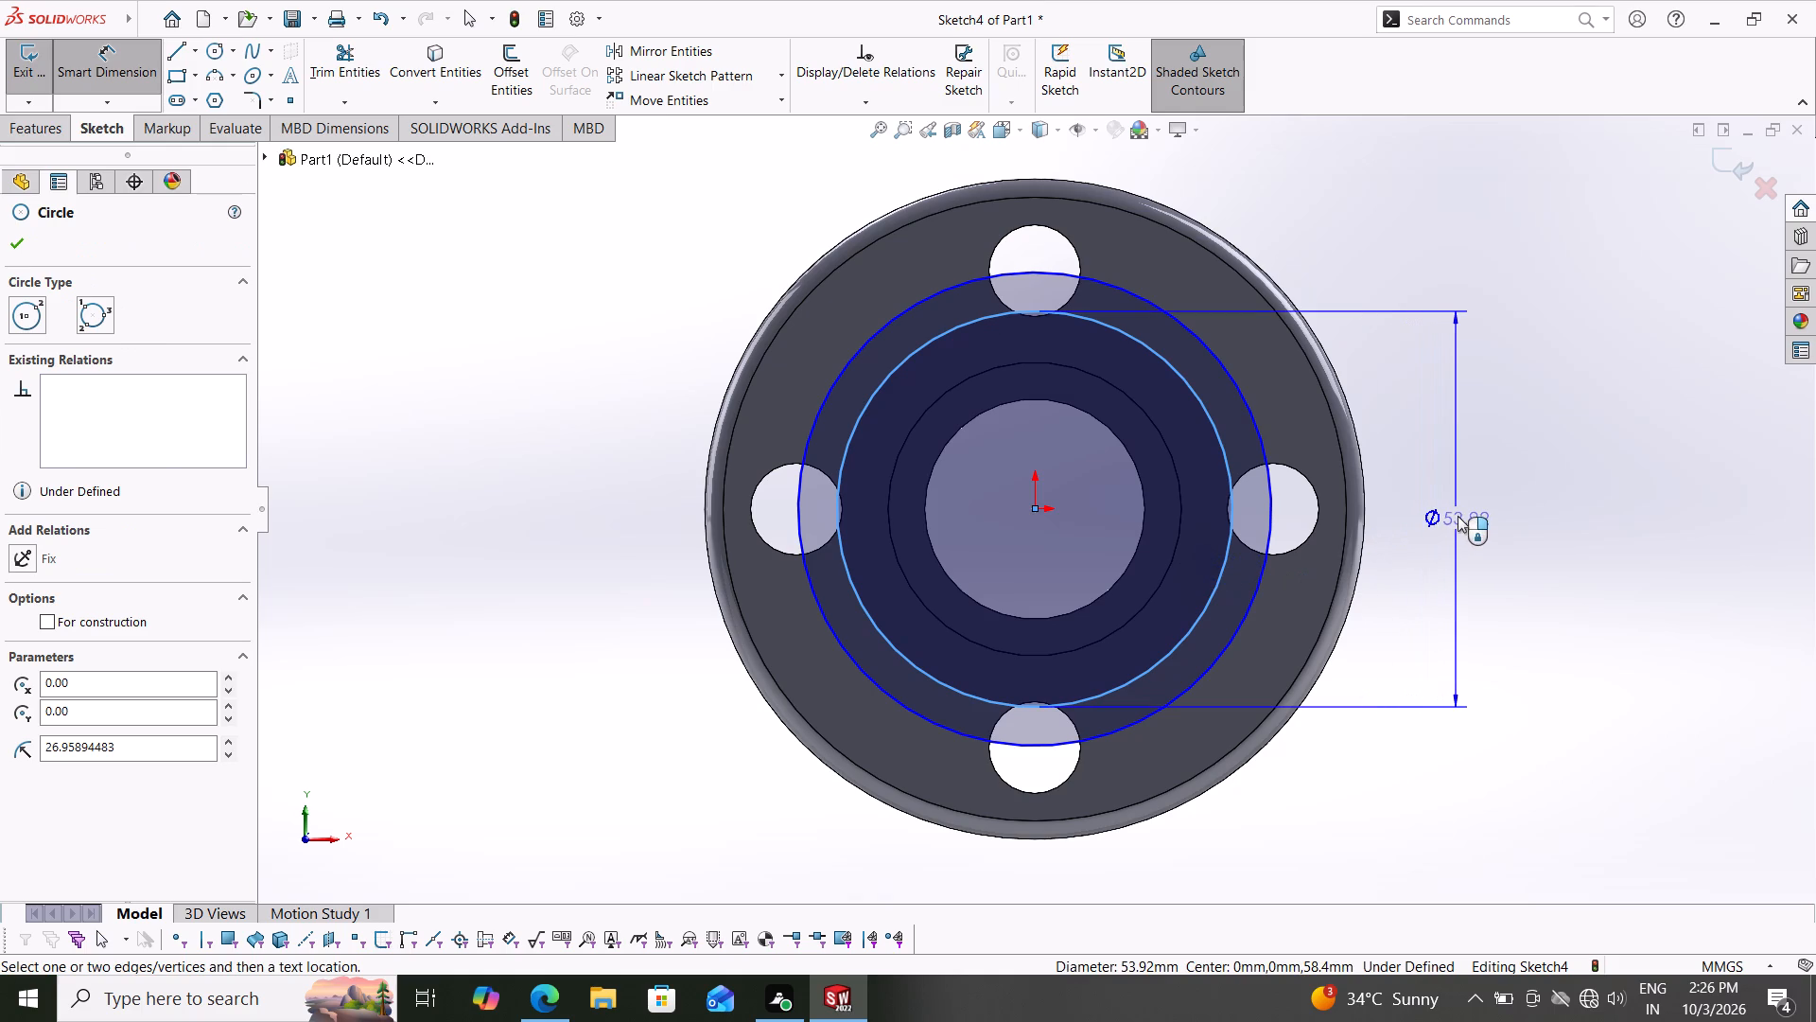
pyautogui.click(1458, 516)
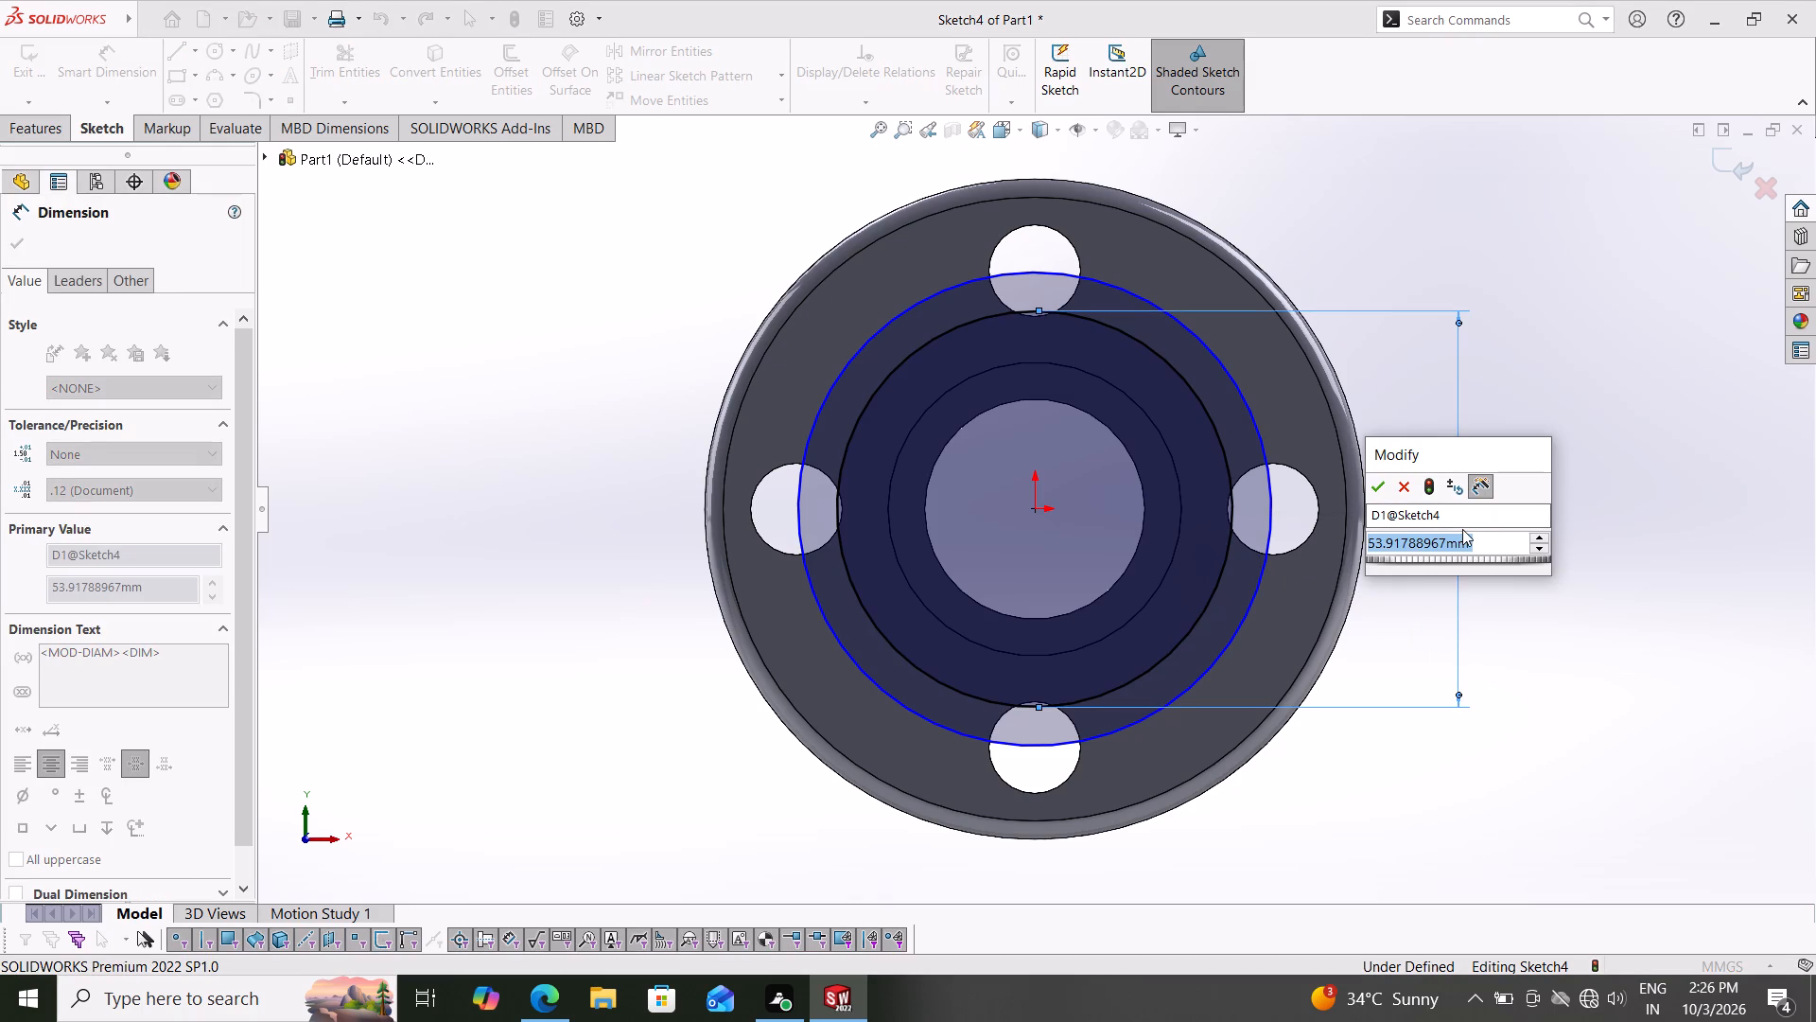
pyautogui.write('30')
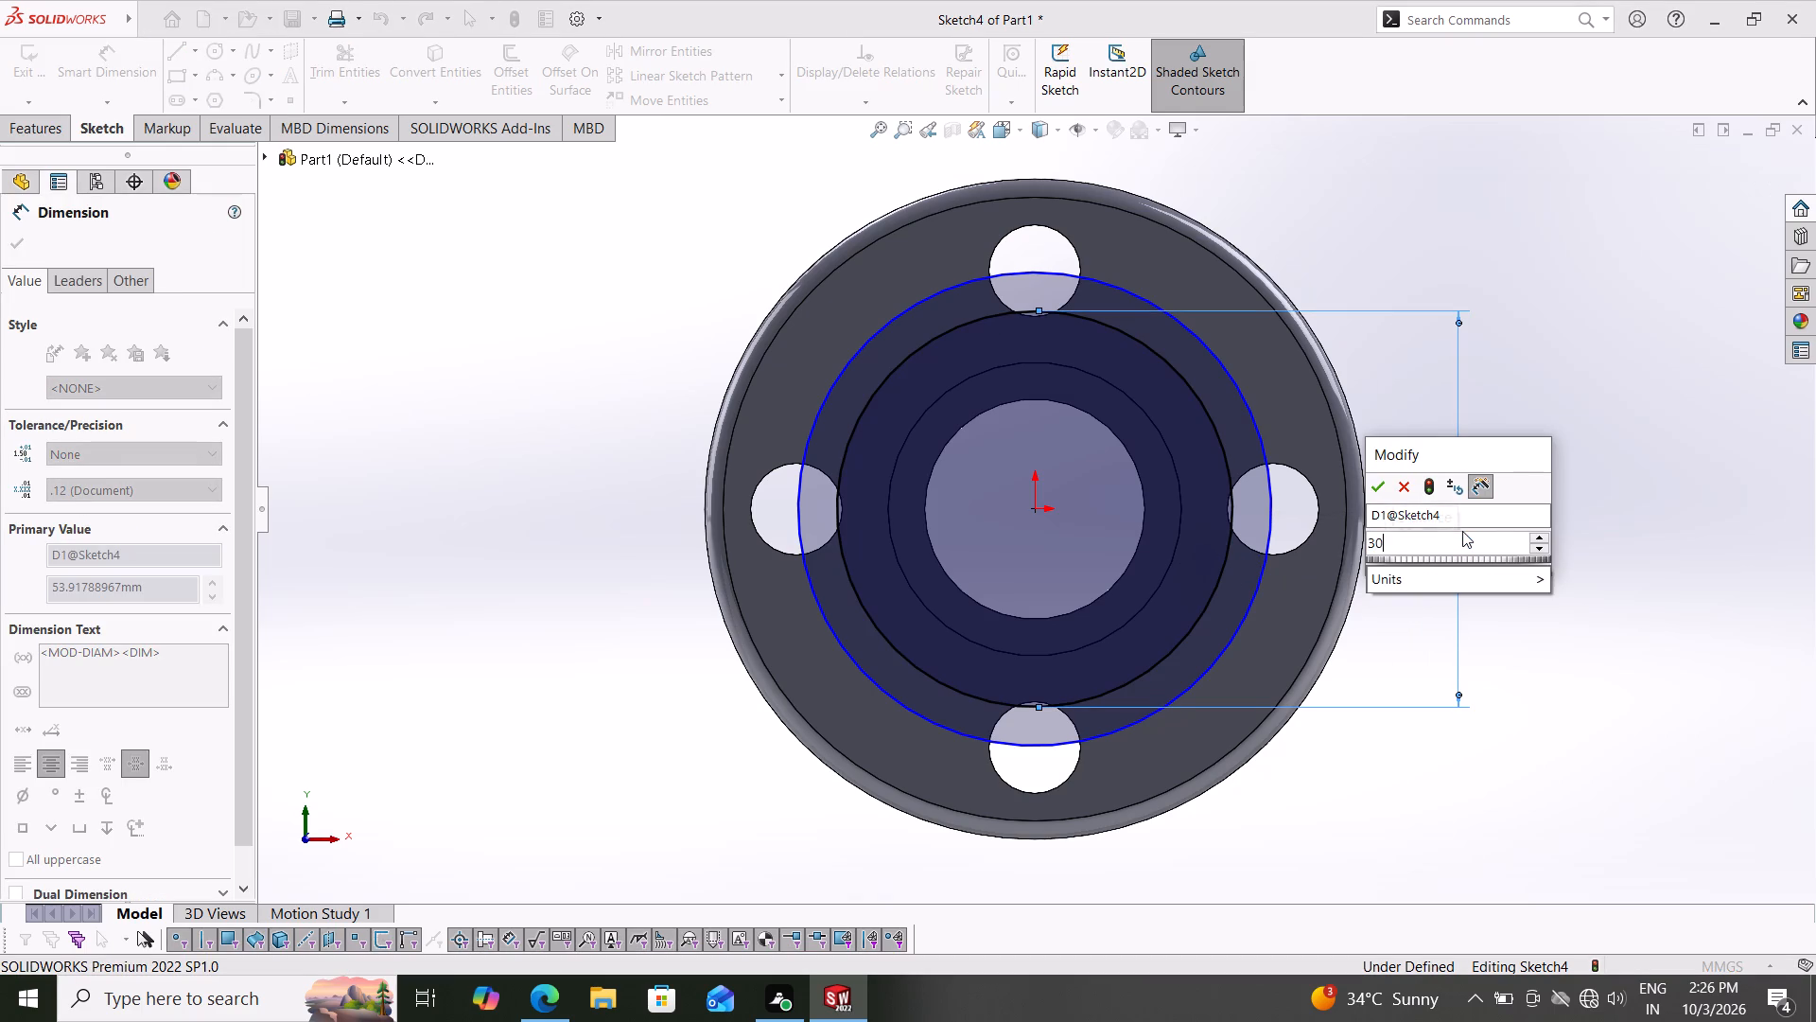
pyautogui.press('Return')
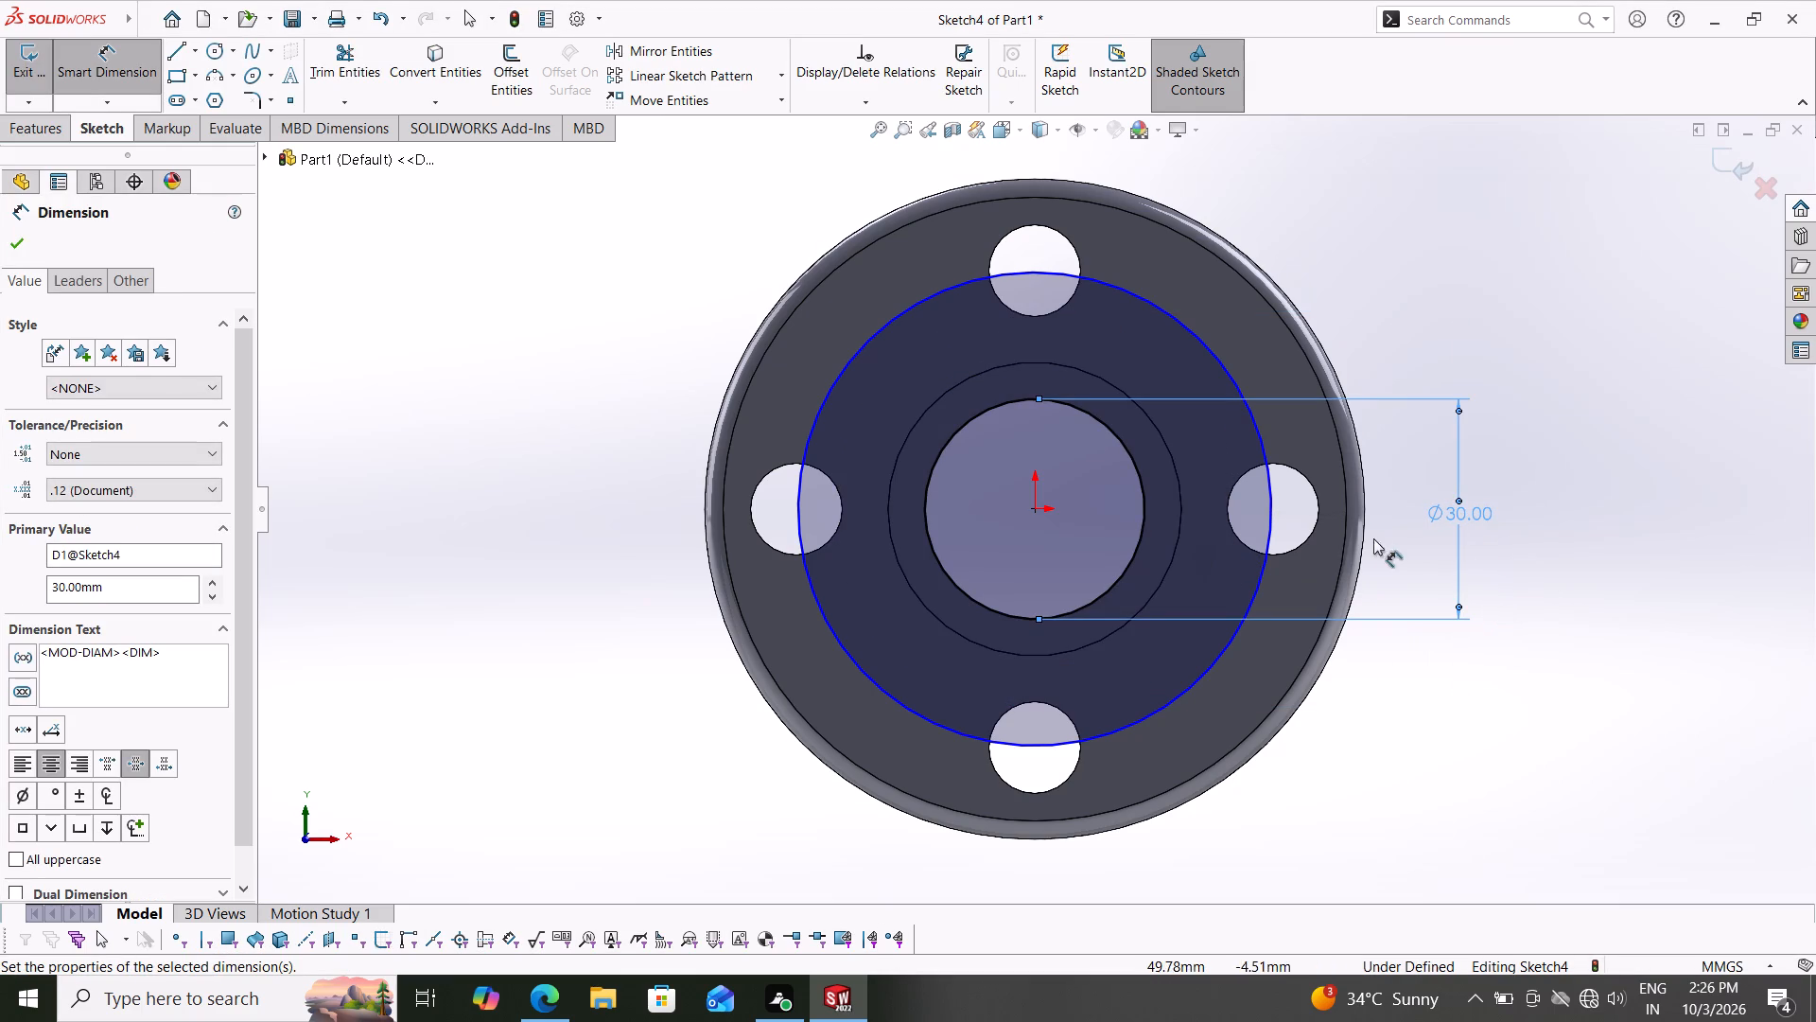
pyautogui.click(1264, 566)
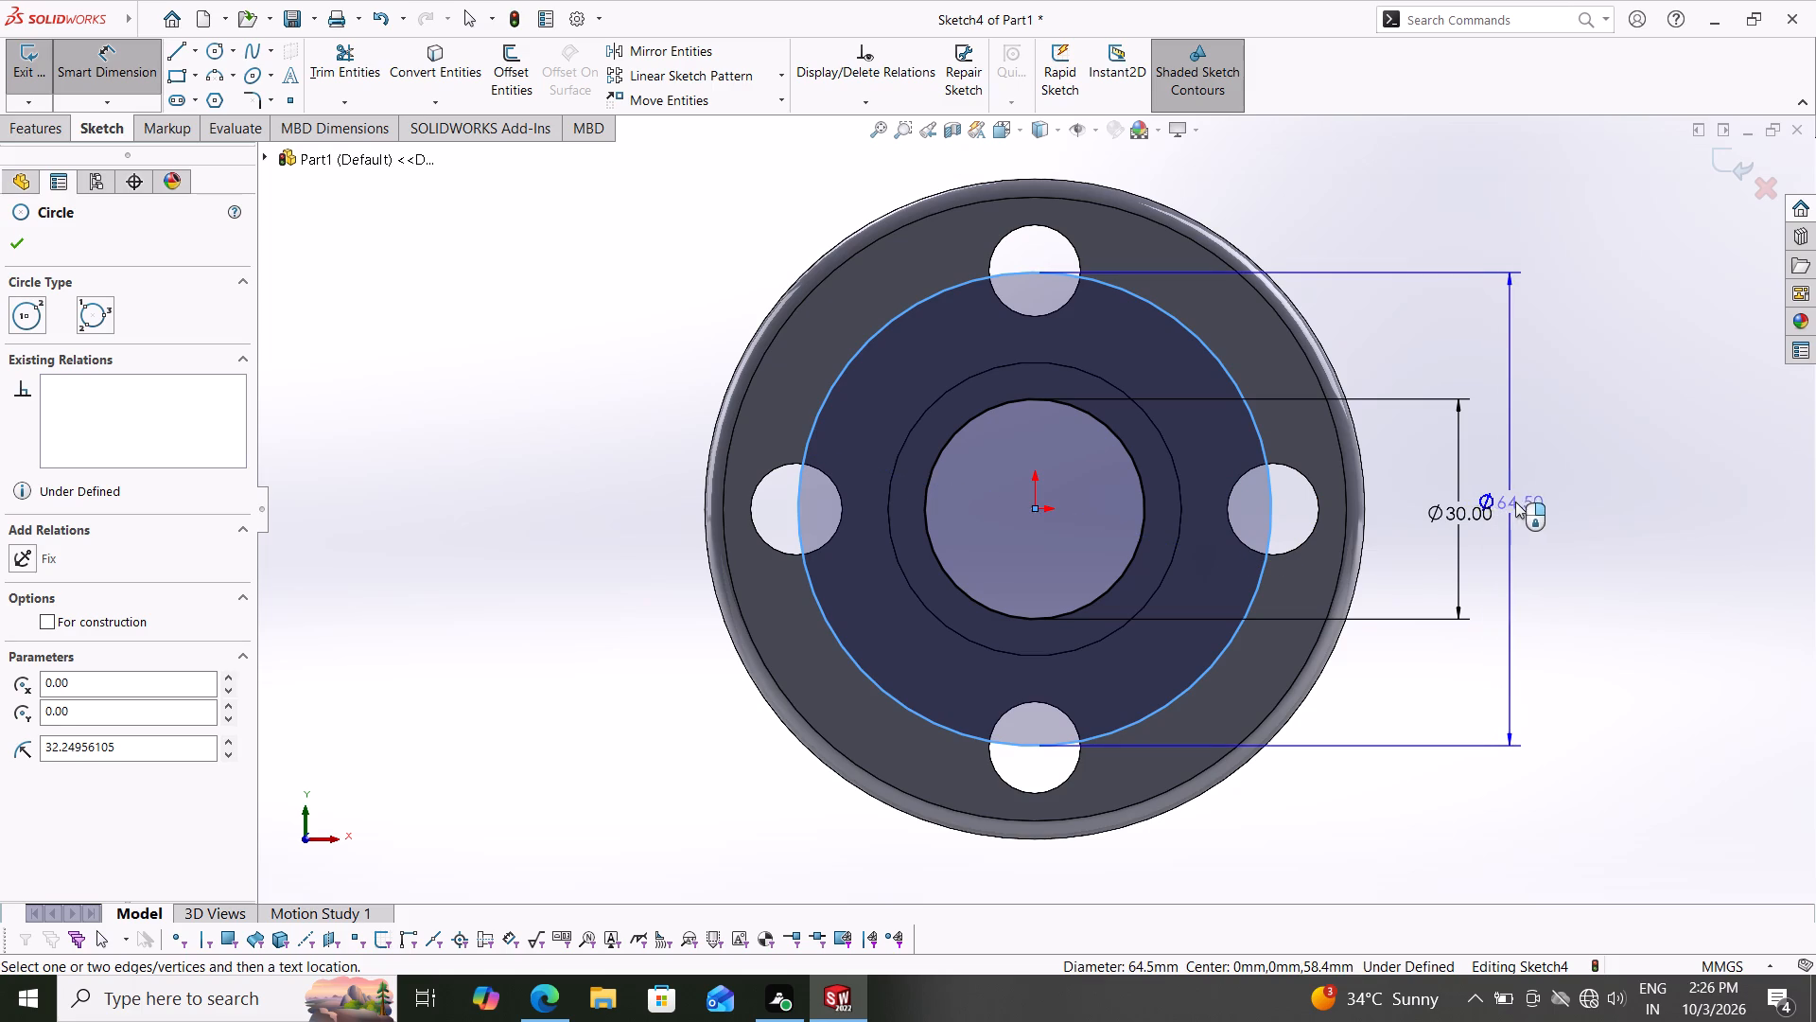
pyautogui.click(1546, 503)
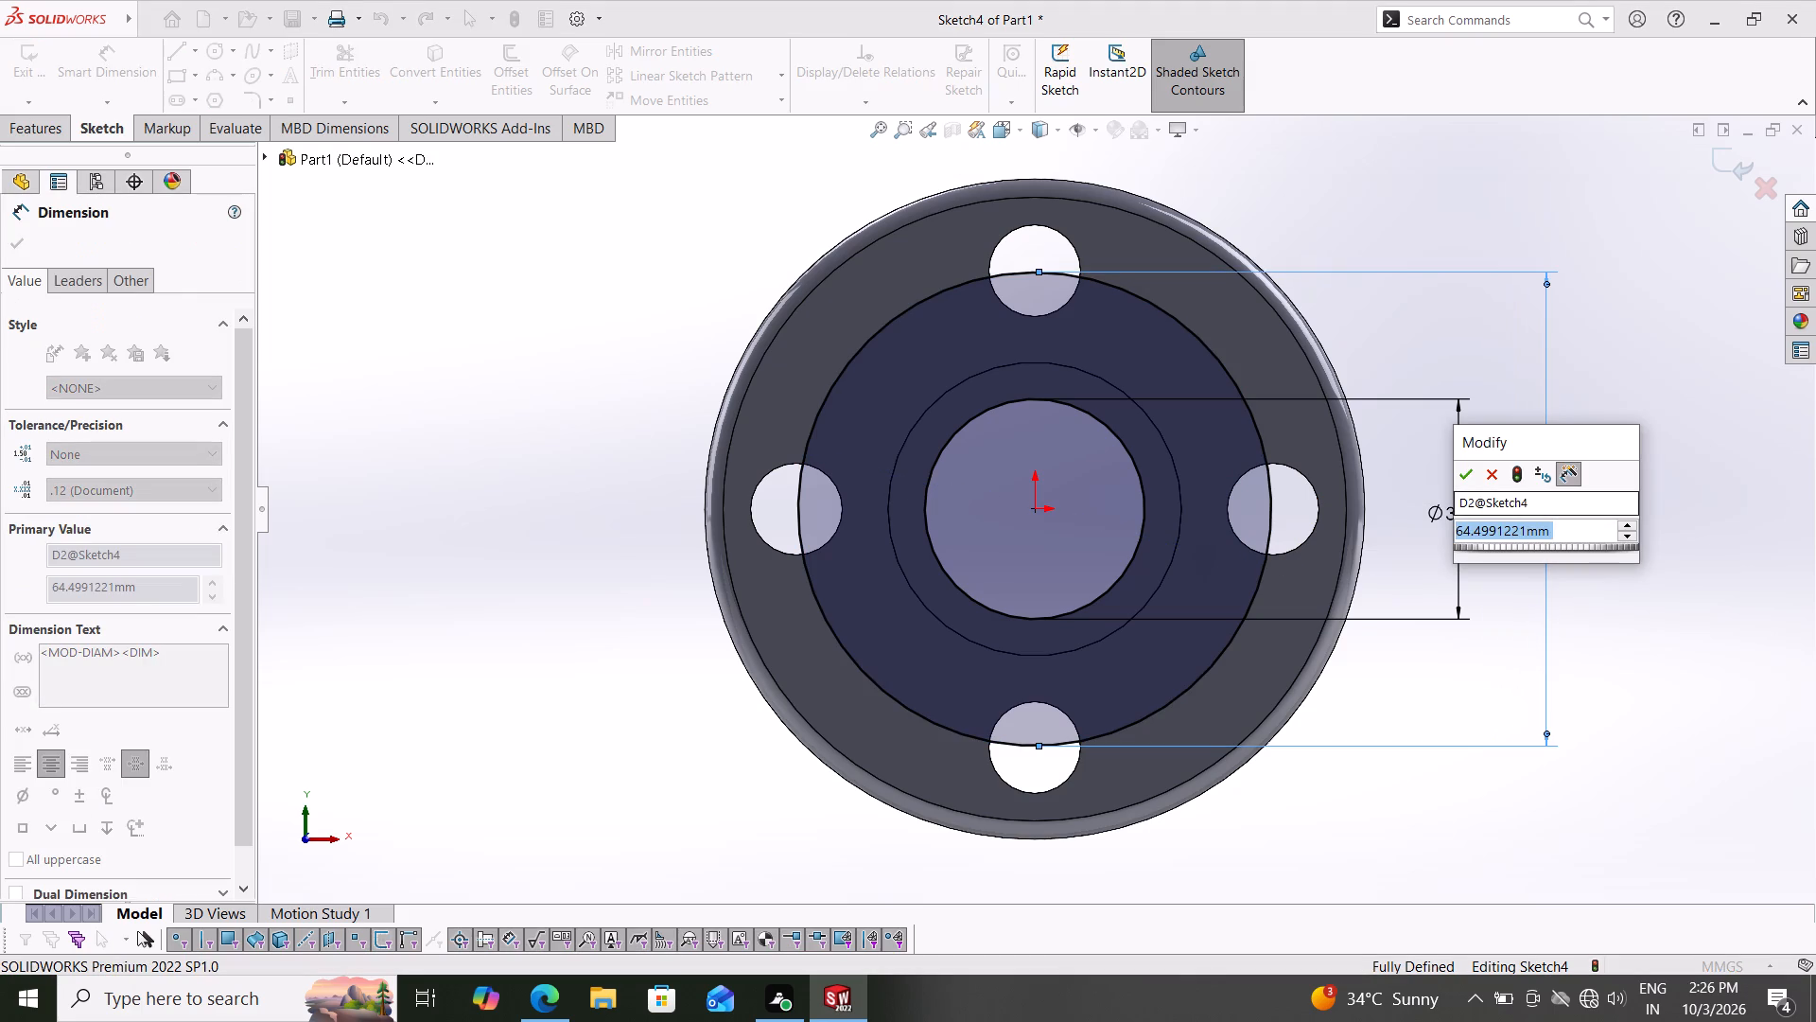
pyautogui.write('50')
pyautogui.press('Return')
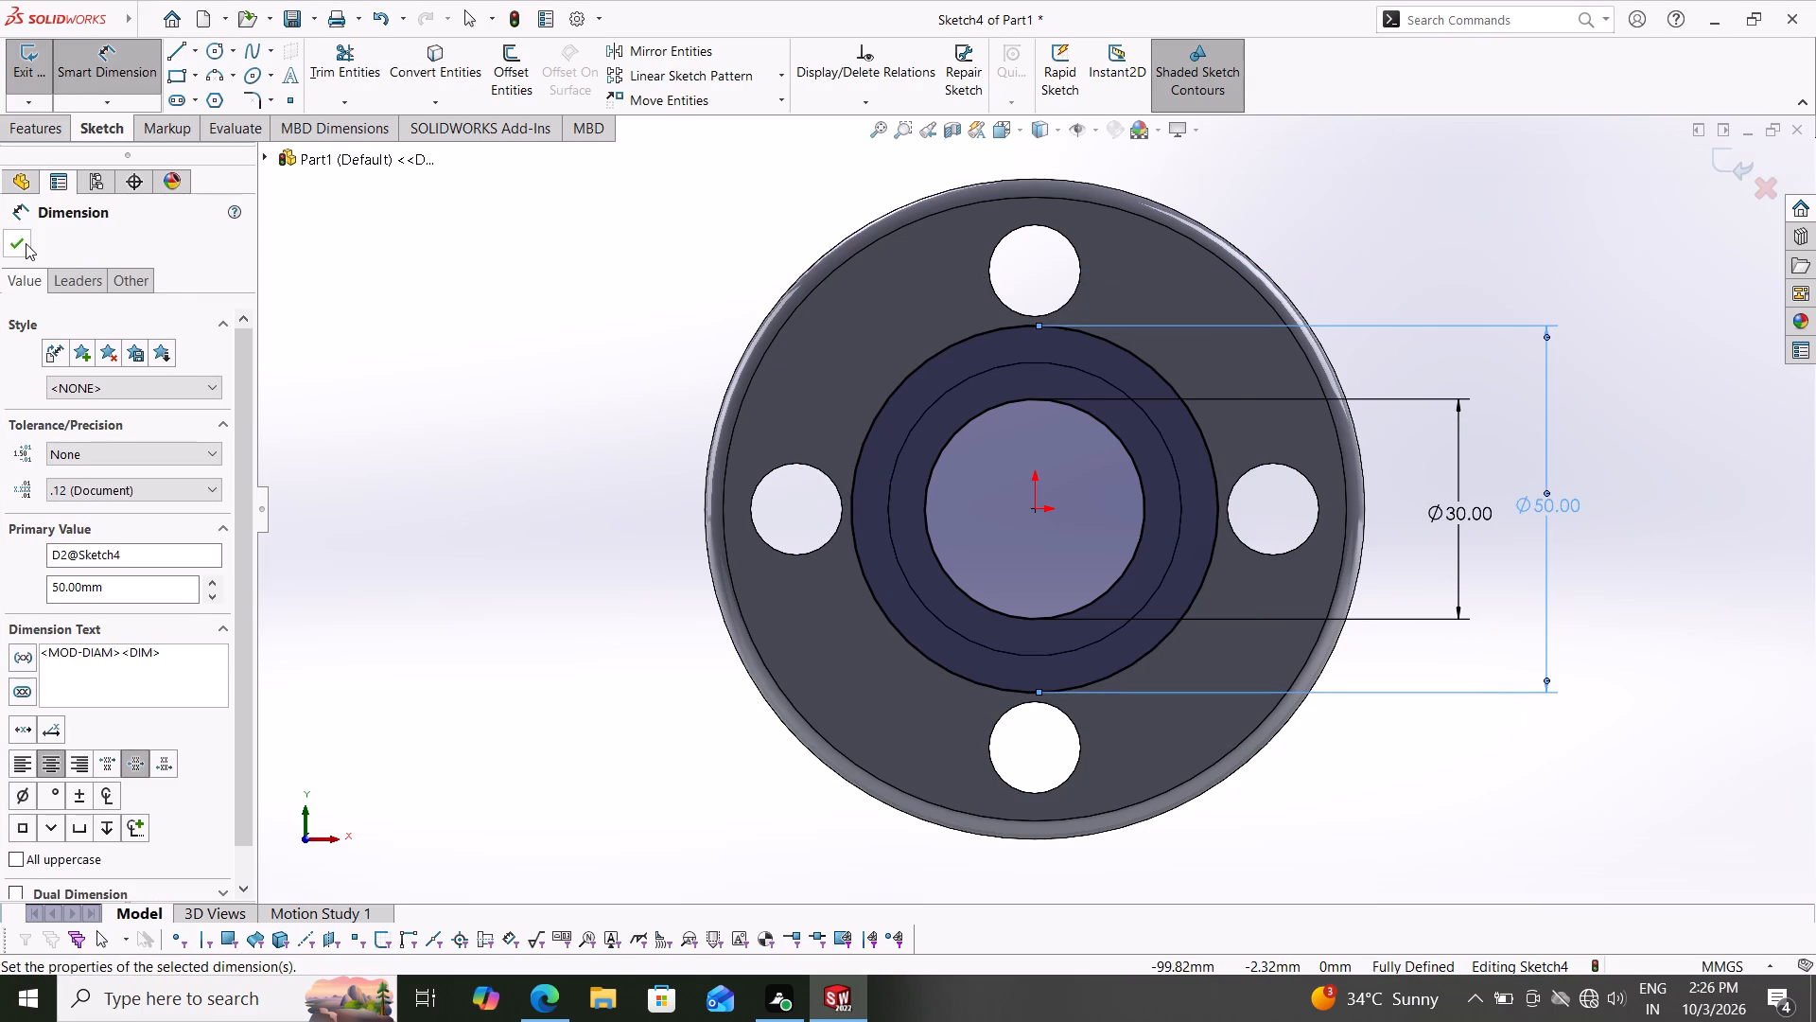
pyautogui.click(26, 243)
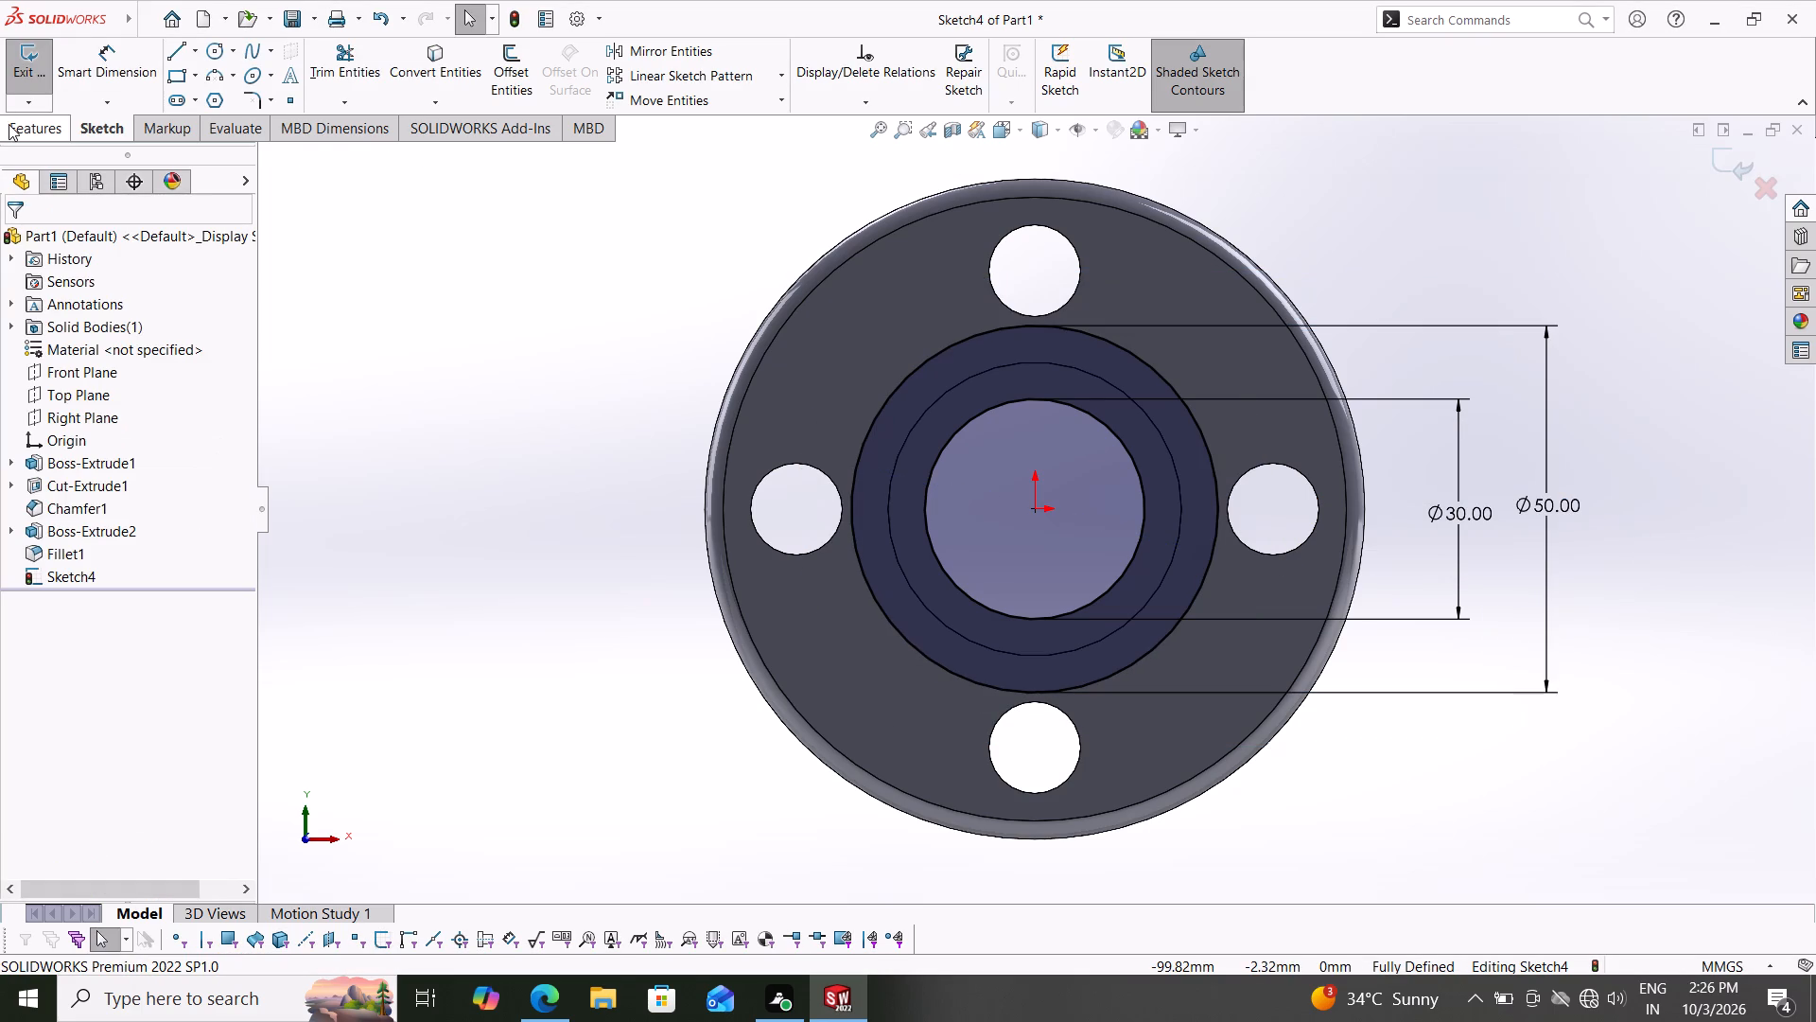
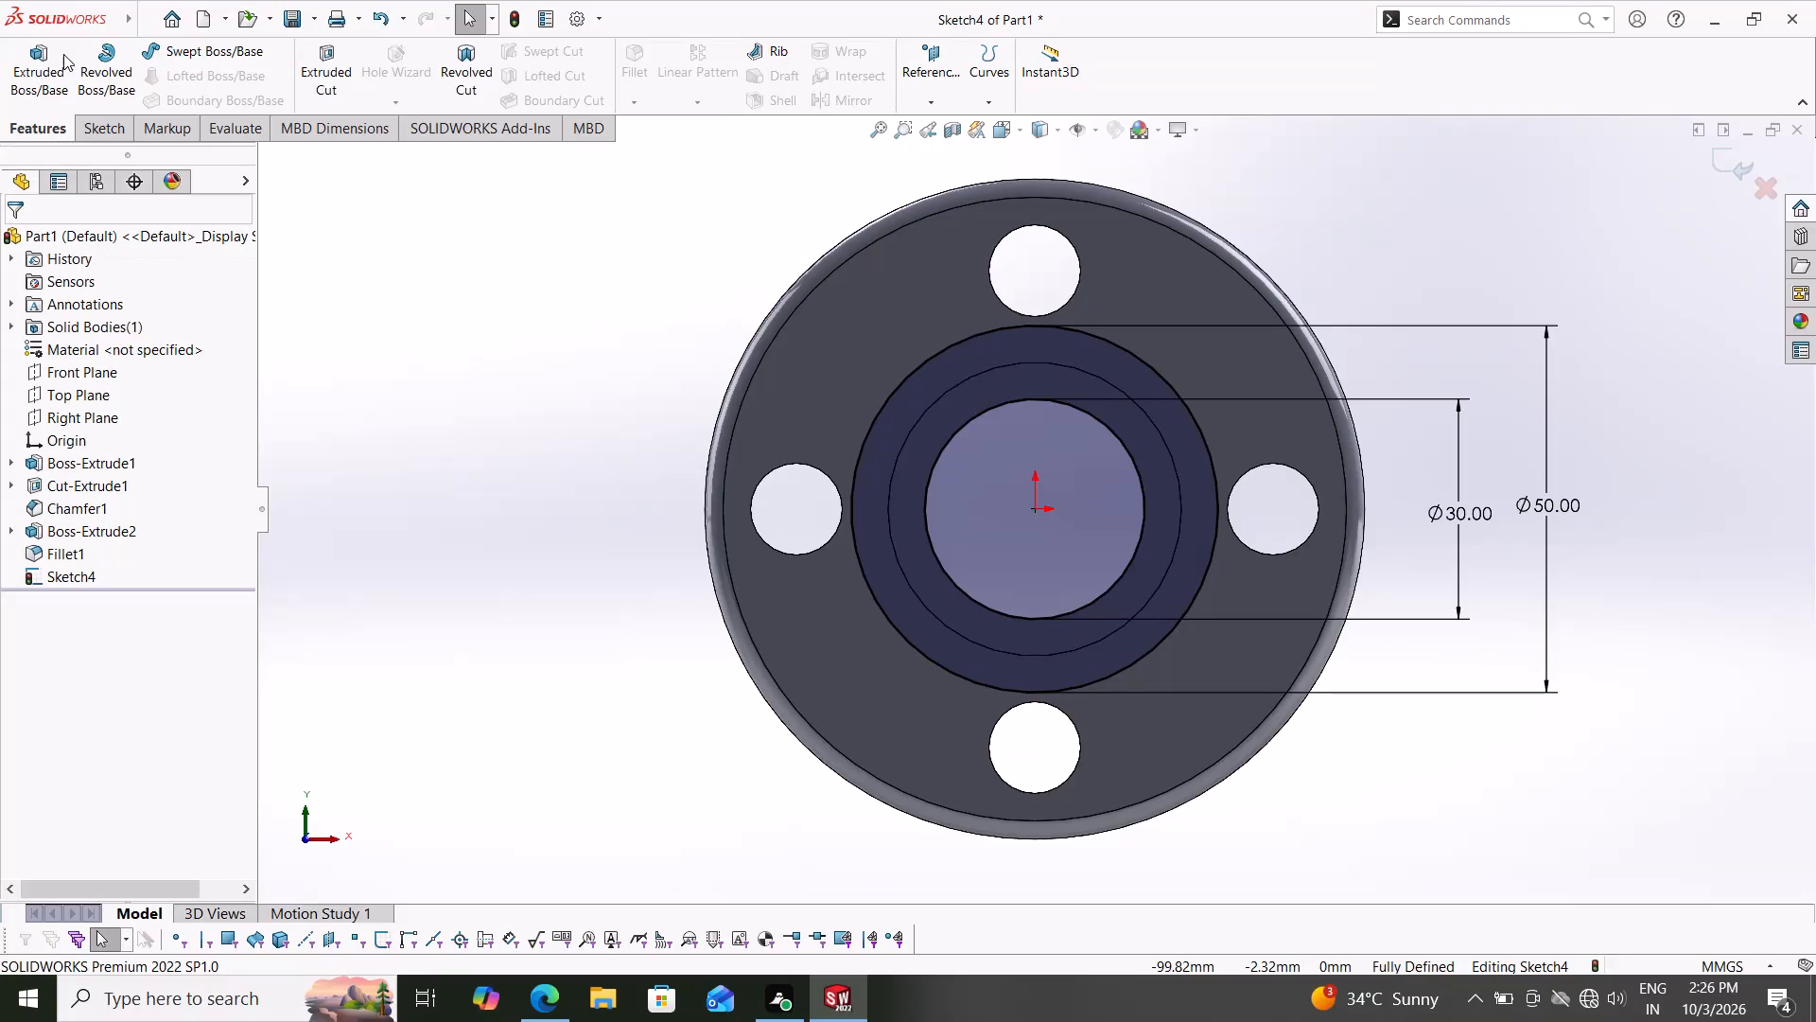
# Extrude the ring between the 30 mm and 50 mm circles as a Blind boss, 6 mm deep, outward from the hub end.
pyautogui.click(37, 58)
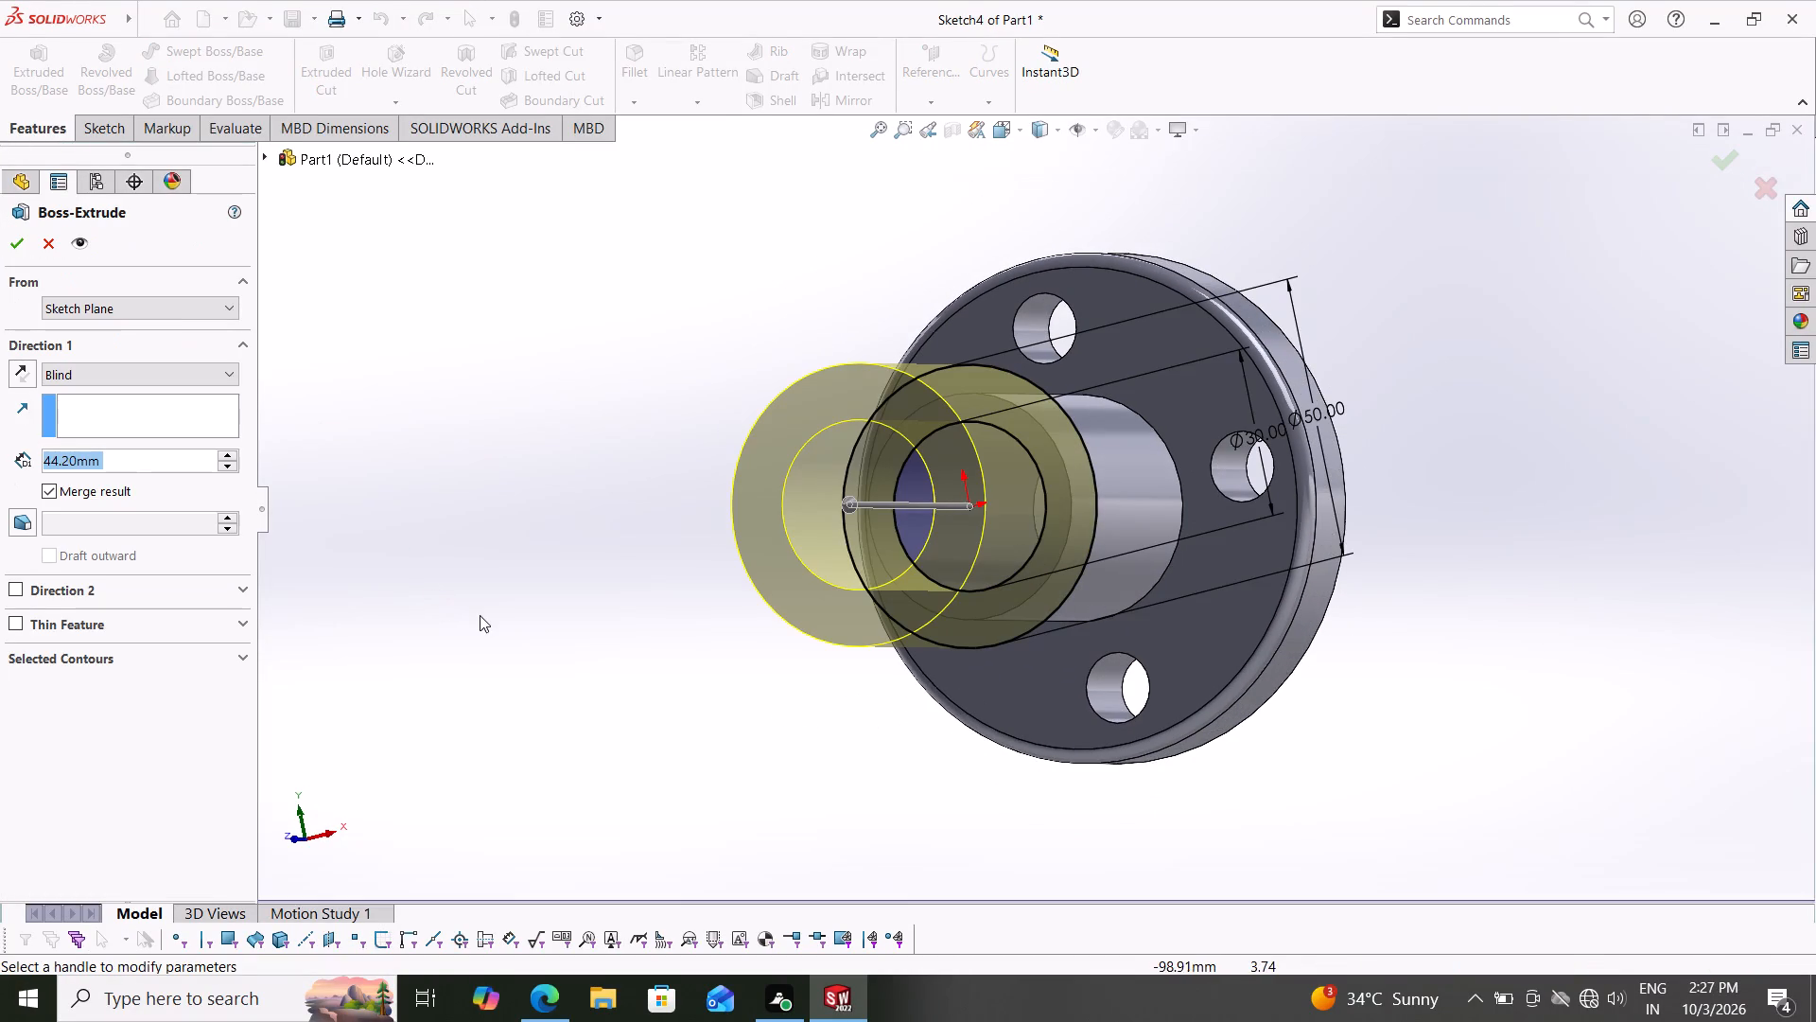
pyautogui.press('6')
pyautogui.press('Return')
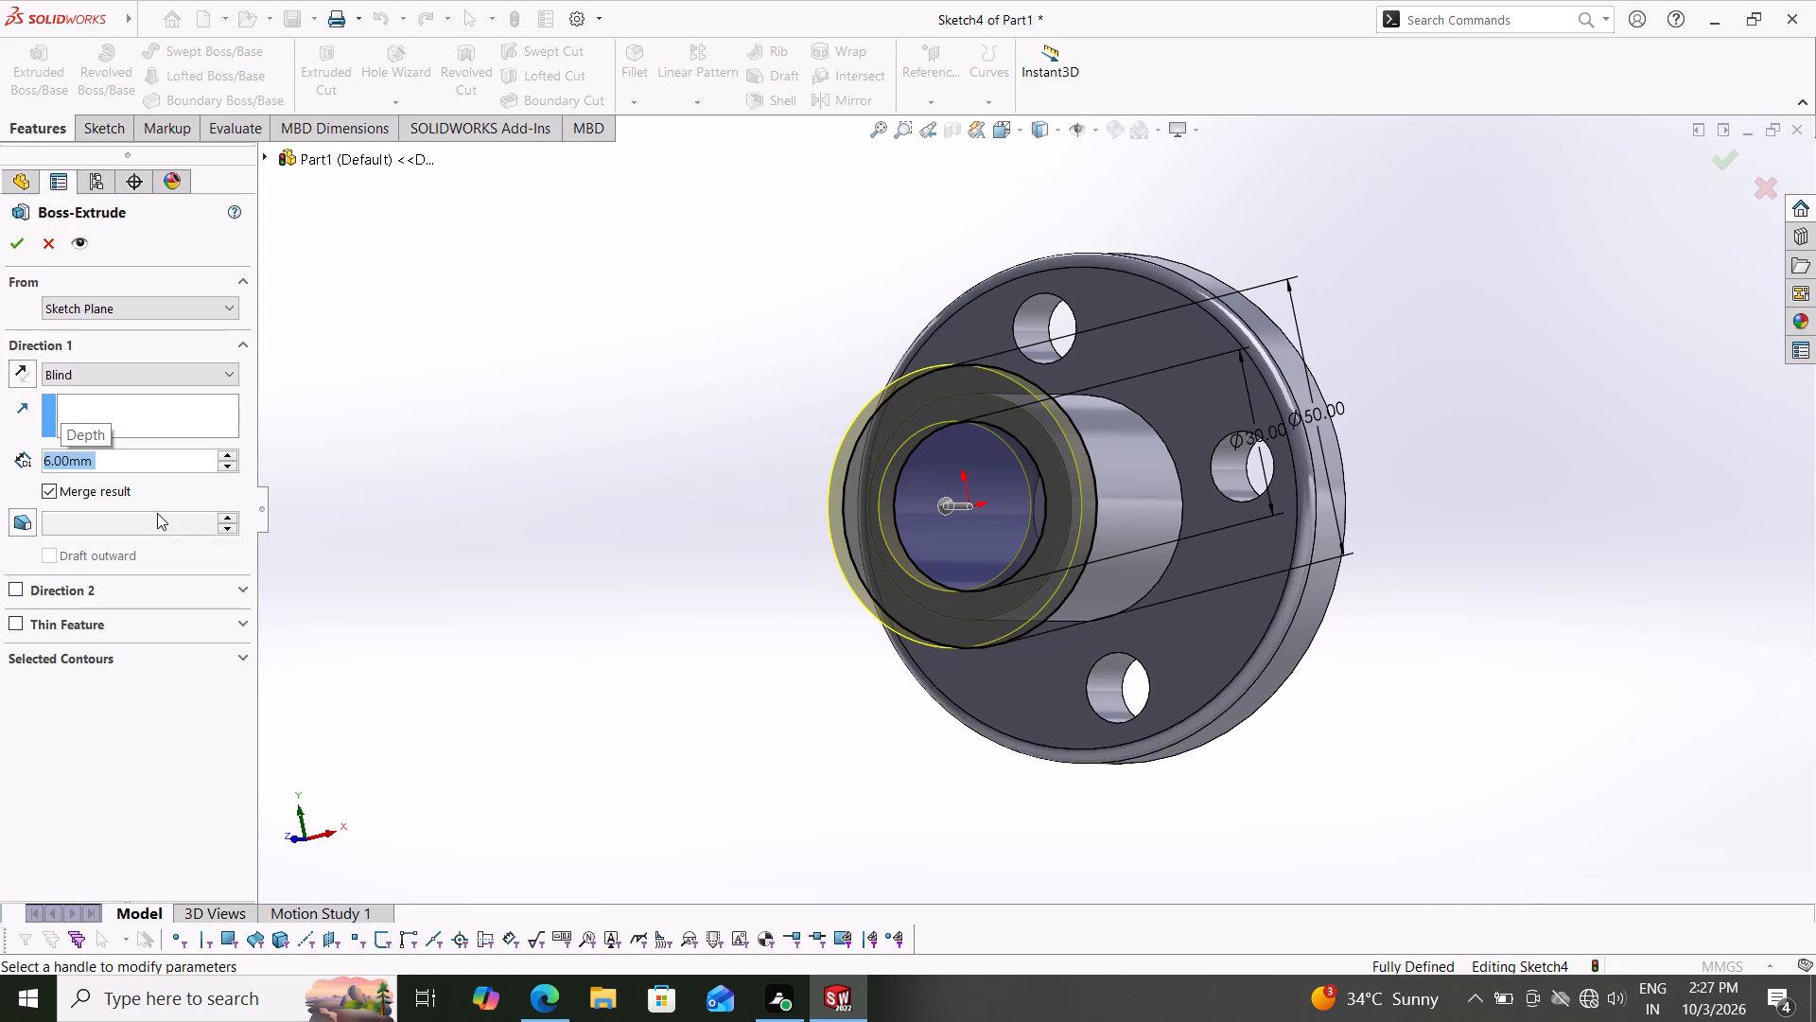
pyautogui.click(13, 235)
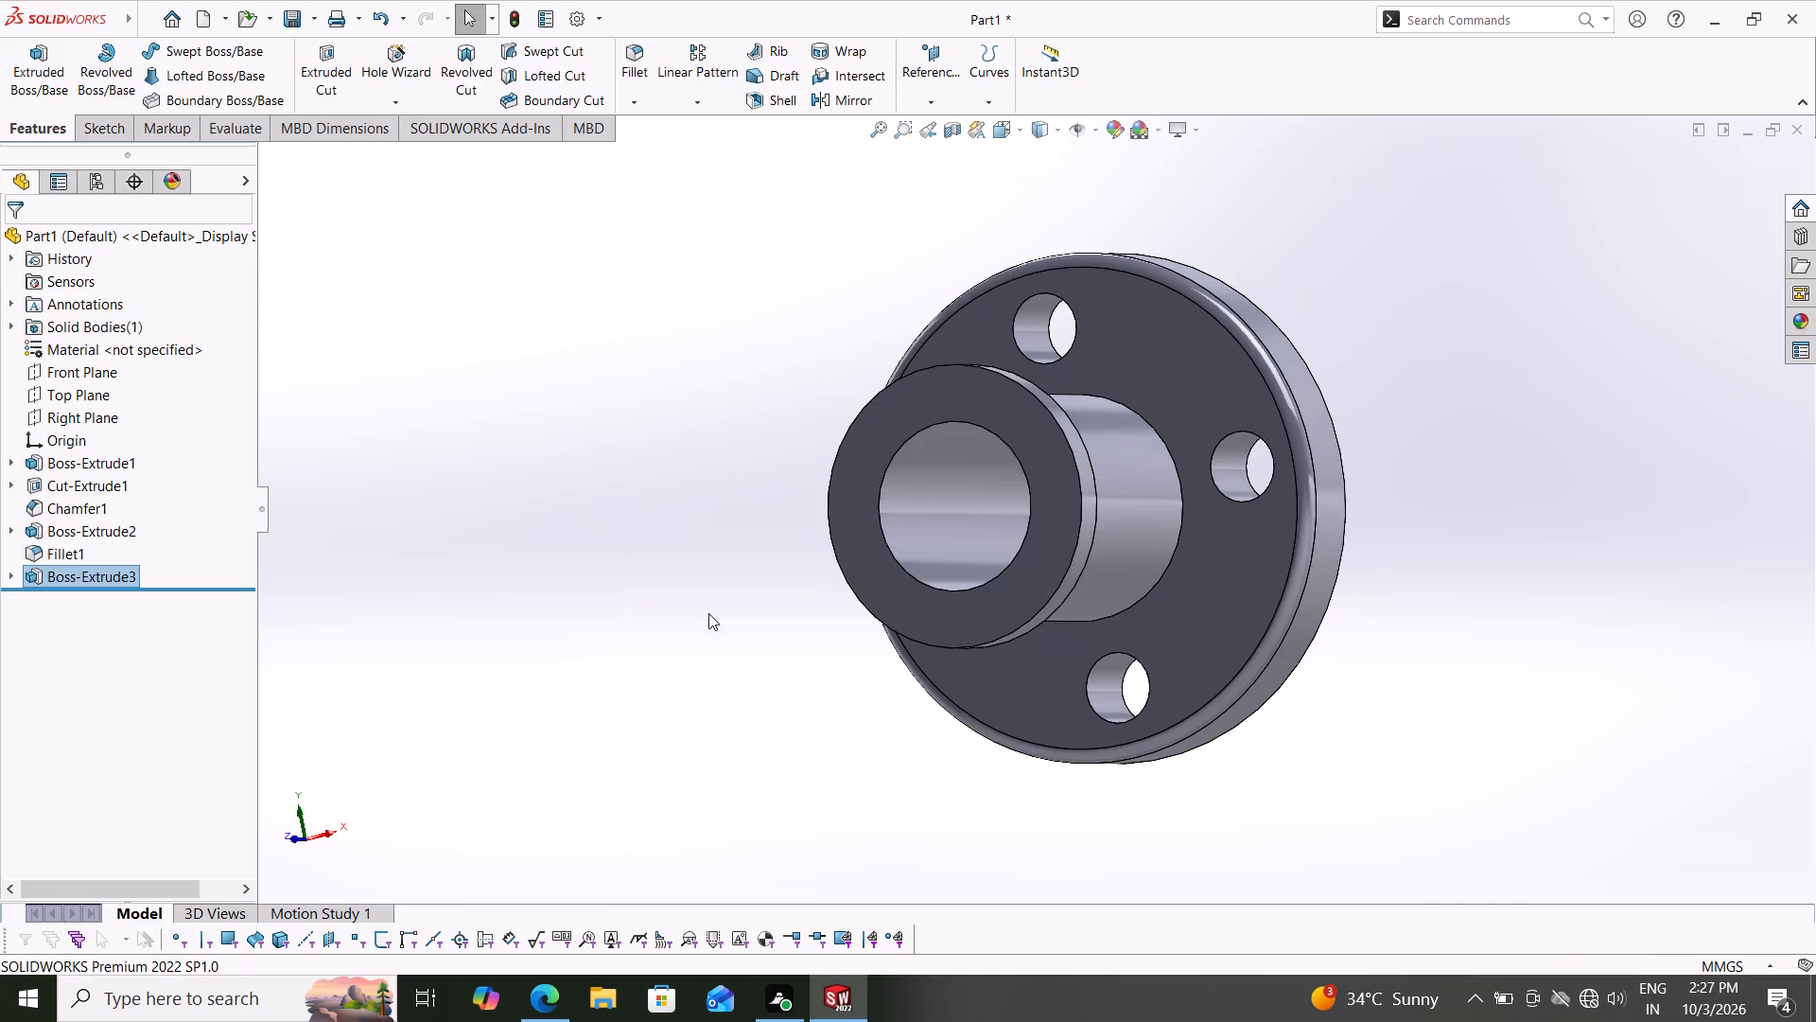
# On the 50 mm collar's annular end face, sketch two circles centred on the origin with radii of about 36.4 mm and 51 mm.
pyautogui.moveTo(812, 654); pyautogui.dragTo(630, 641, button='middle')
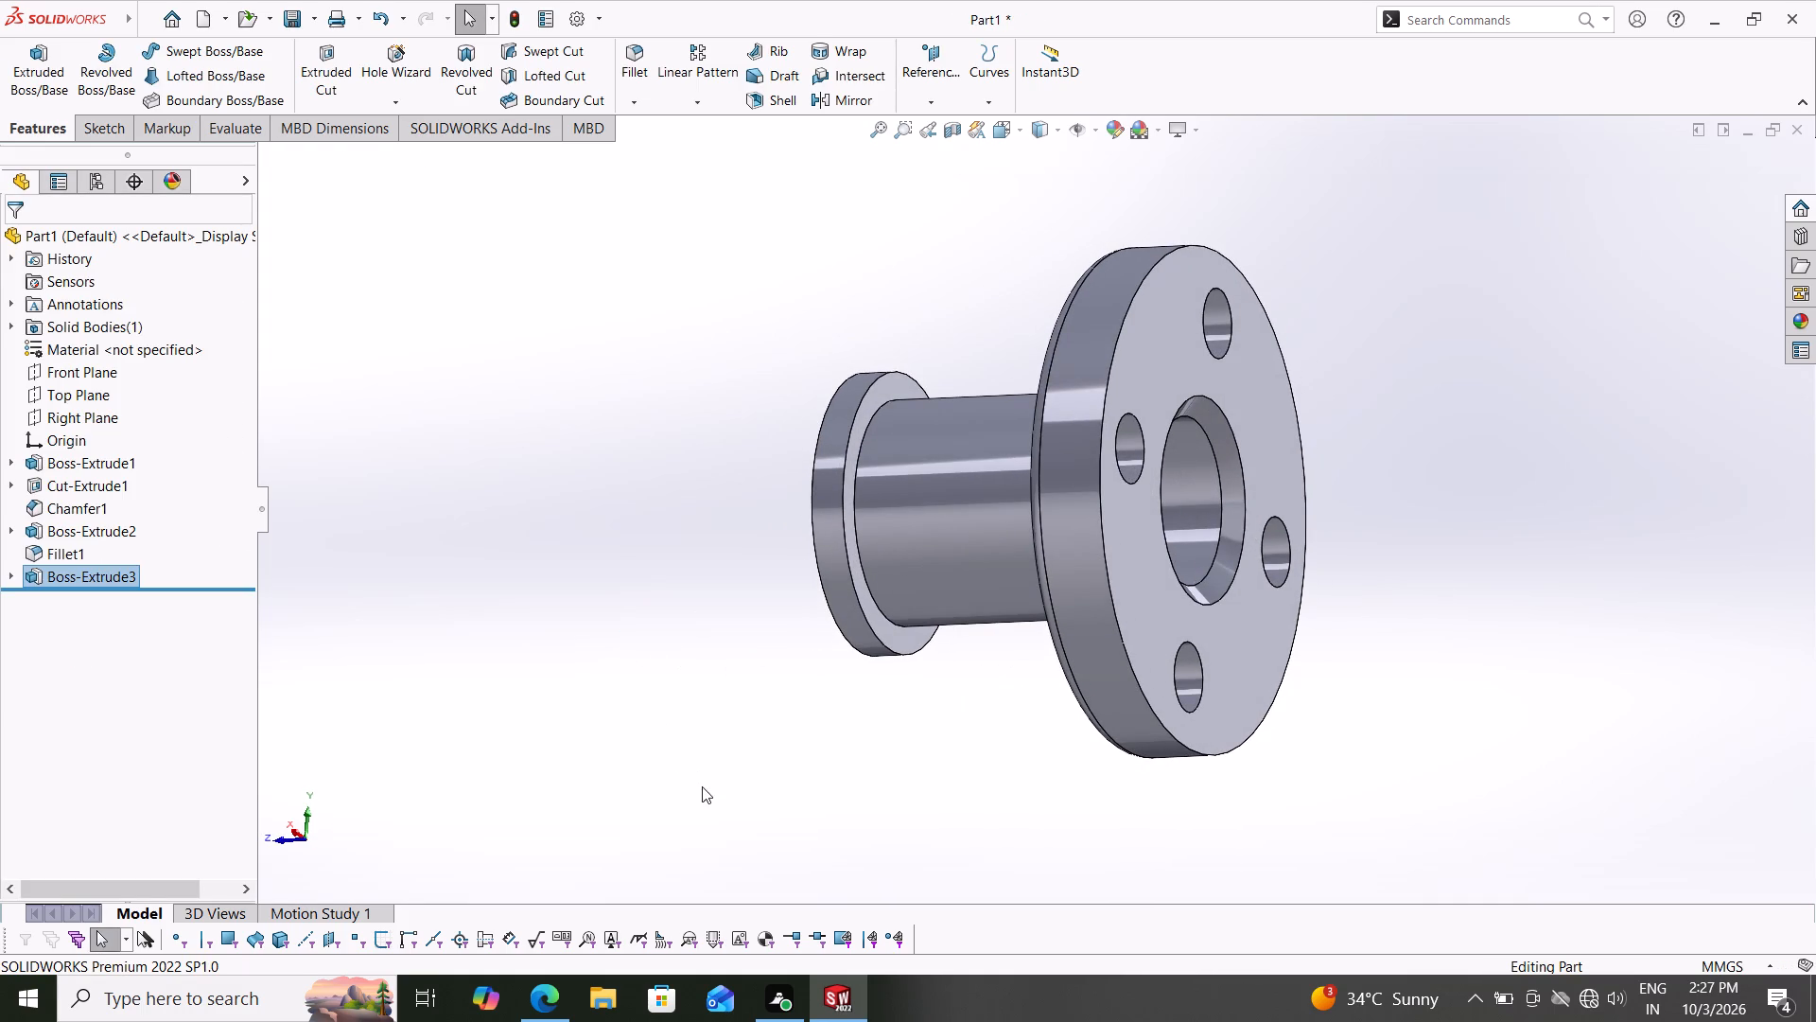
pyautogui.moveTo(719, 719); pyautogui.dragTo(886, 691, button='middle')
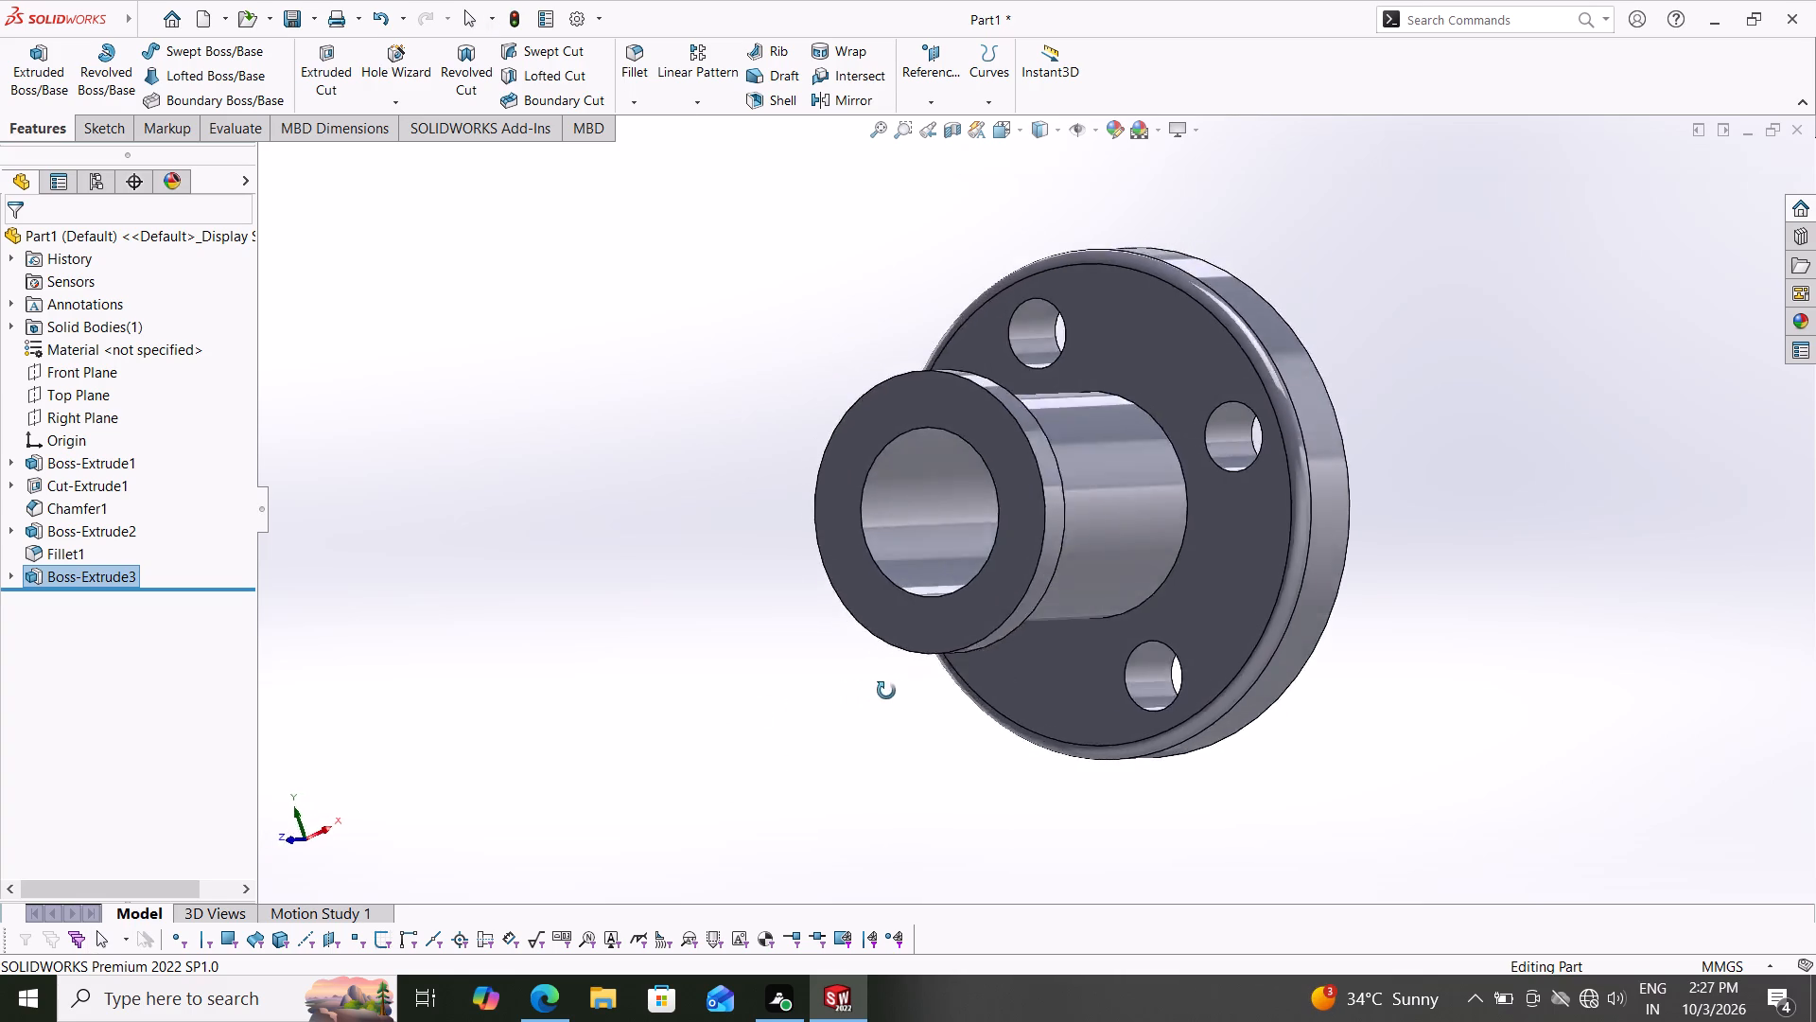
pyautogui.moveTo(886, 691); pyautogui.dragTo(730, 627, button='middle')
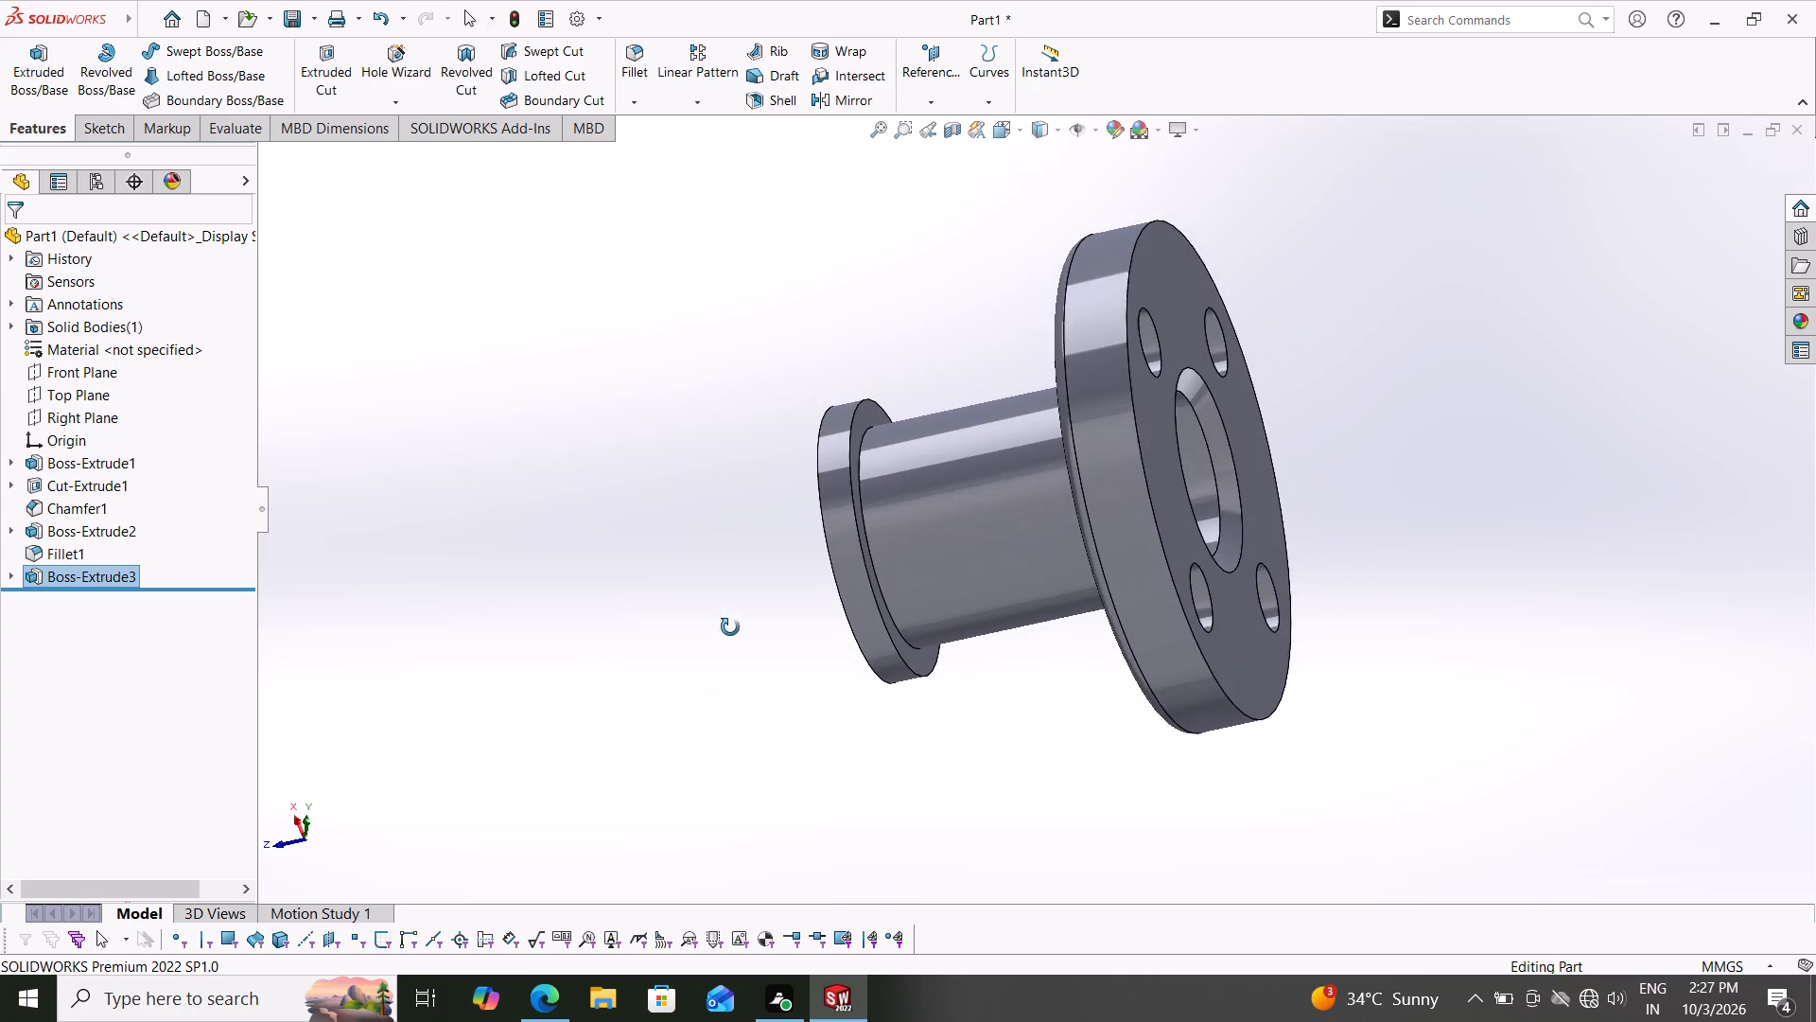
pyautogui.moveTo(730, 627); pyautogui.dragTo(736, 628, button='middle')
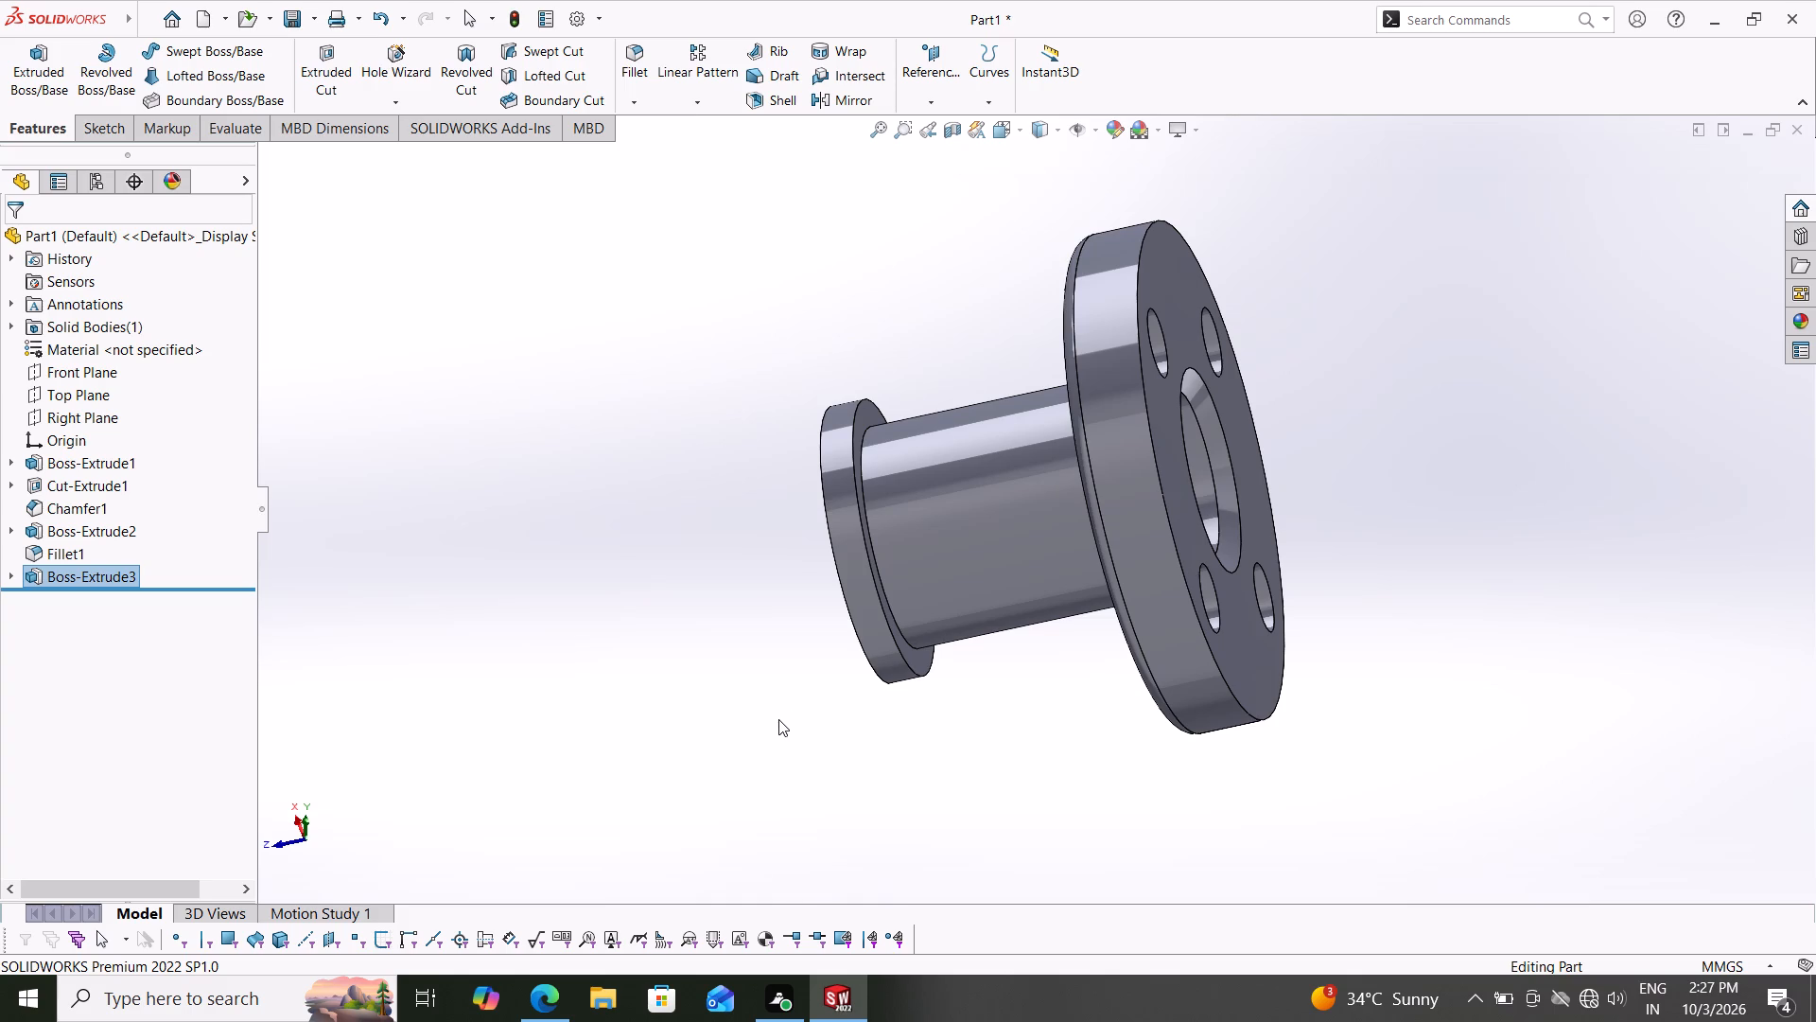
pyautogui.moveTo(765, 726); pyautogui.dragTo(922, 665, button='middle')
pyautogui.moveTo(778, 714); pyautogui.dragTo(813, 697, button='middle')
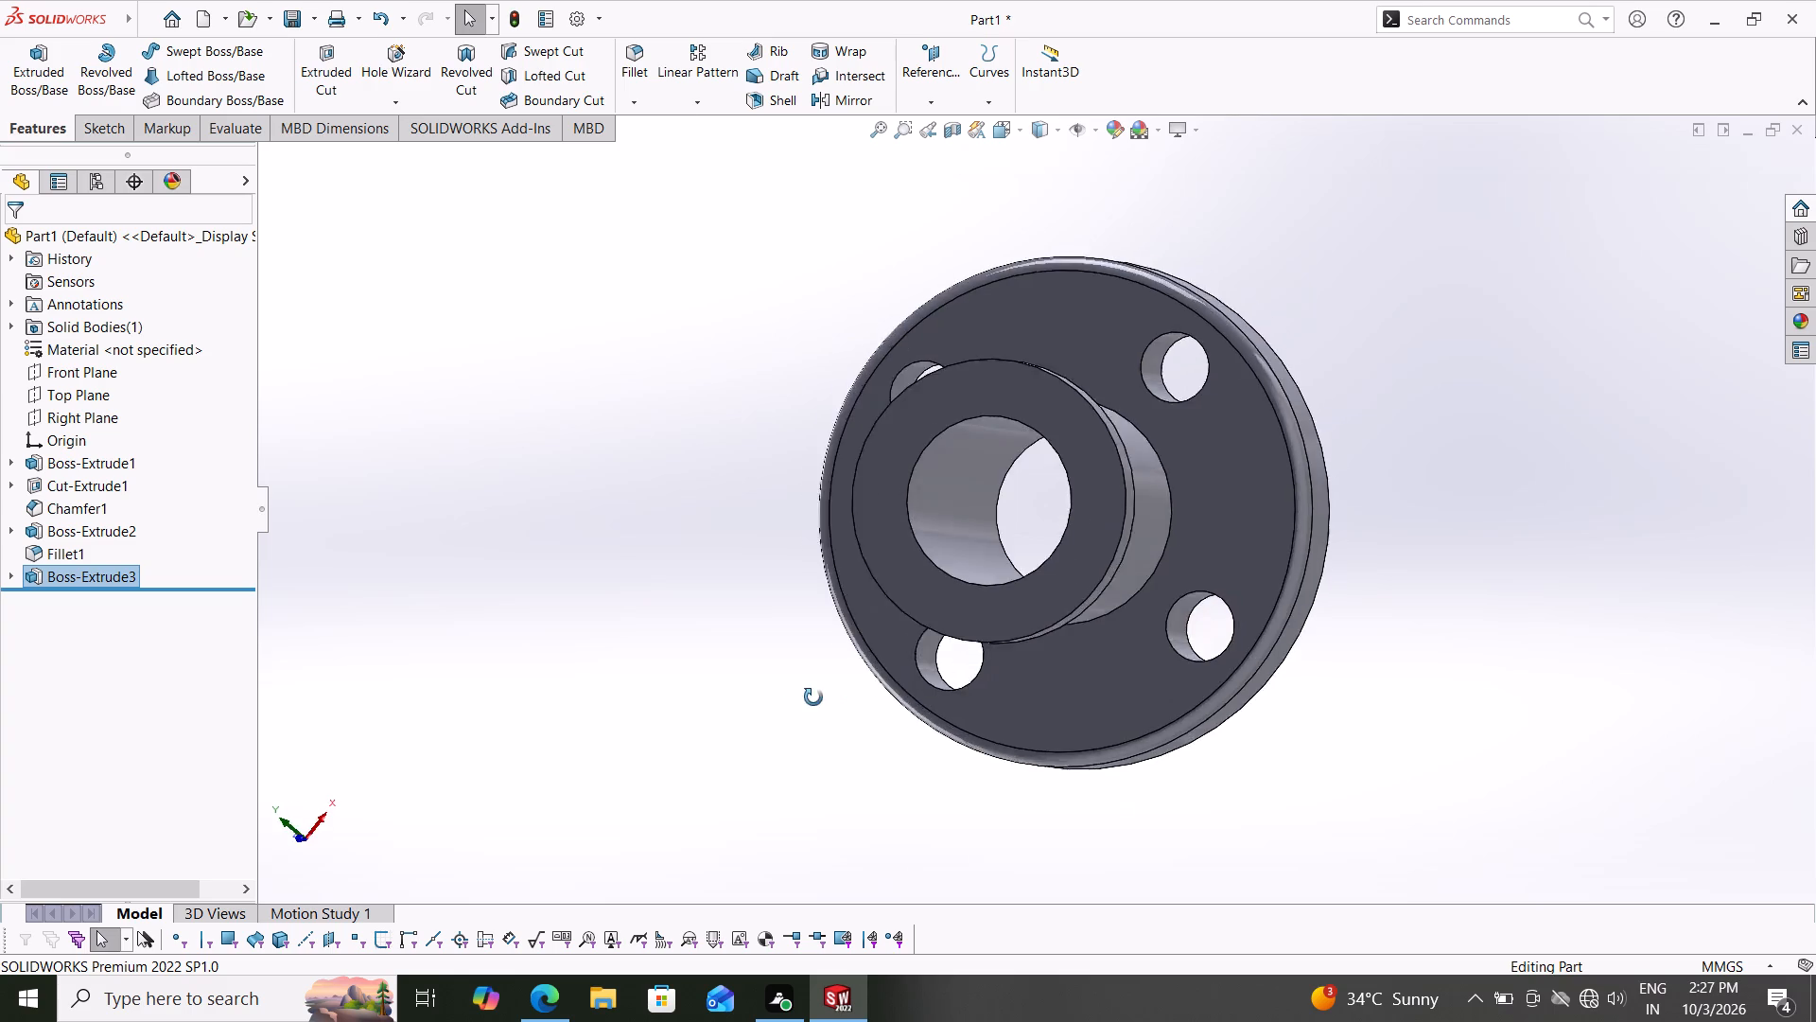
pyautogui.moveTo(813, 697); pyautogui.dragTo(817, 731, button='middle')
pyautogui.scroll(-1, 829, 704)
pyautogui.click(1177, 478)
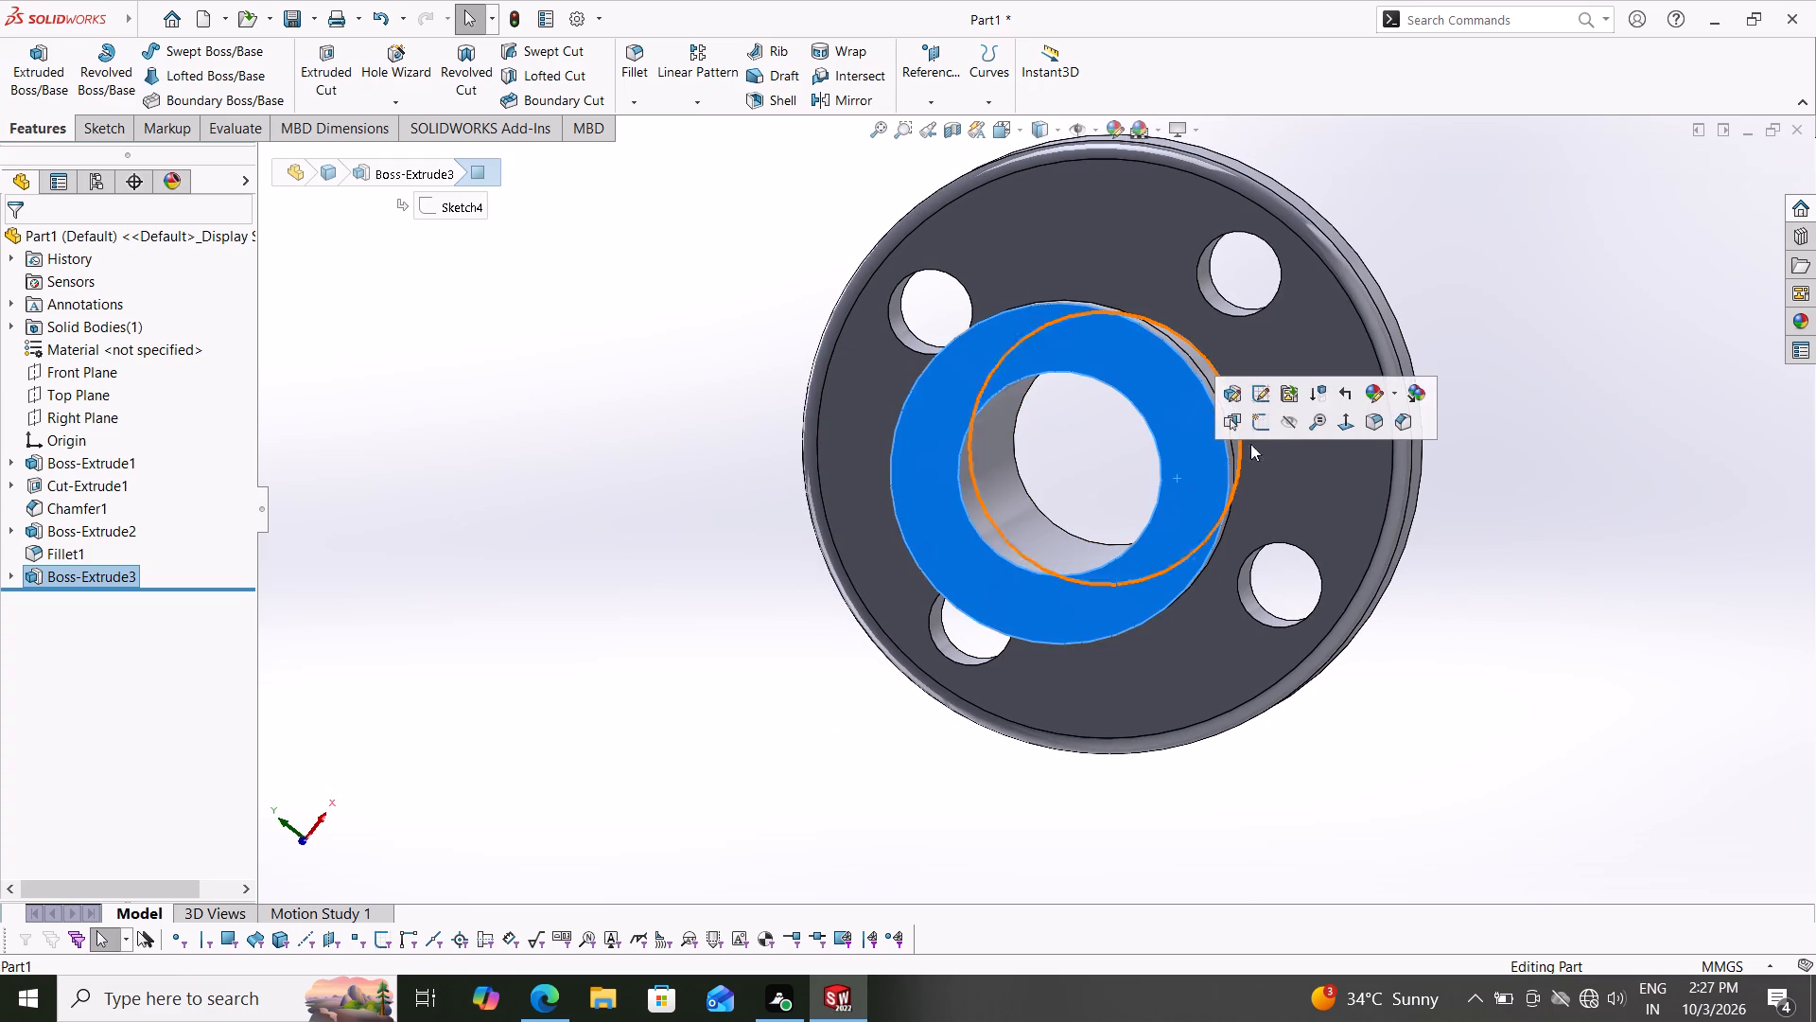
pyautogui.click(1264, 426)
pyautogui.press('Escape')
pyautogui.press('Escape')
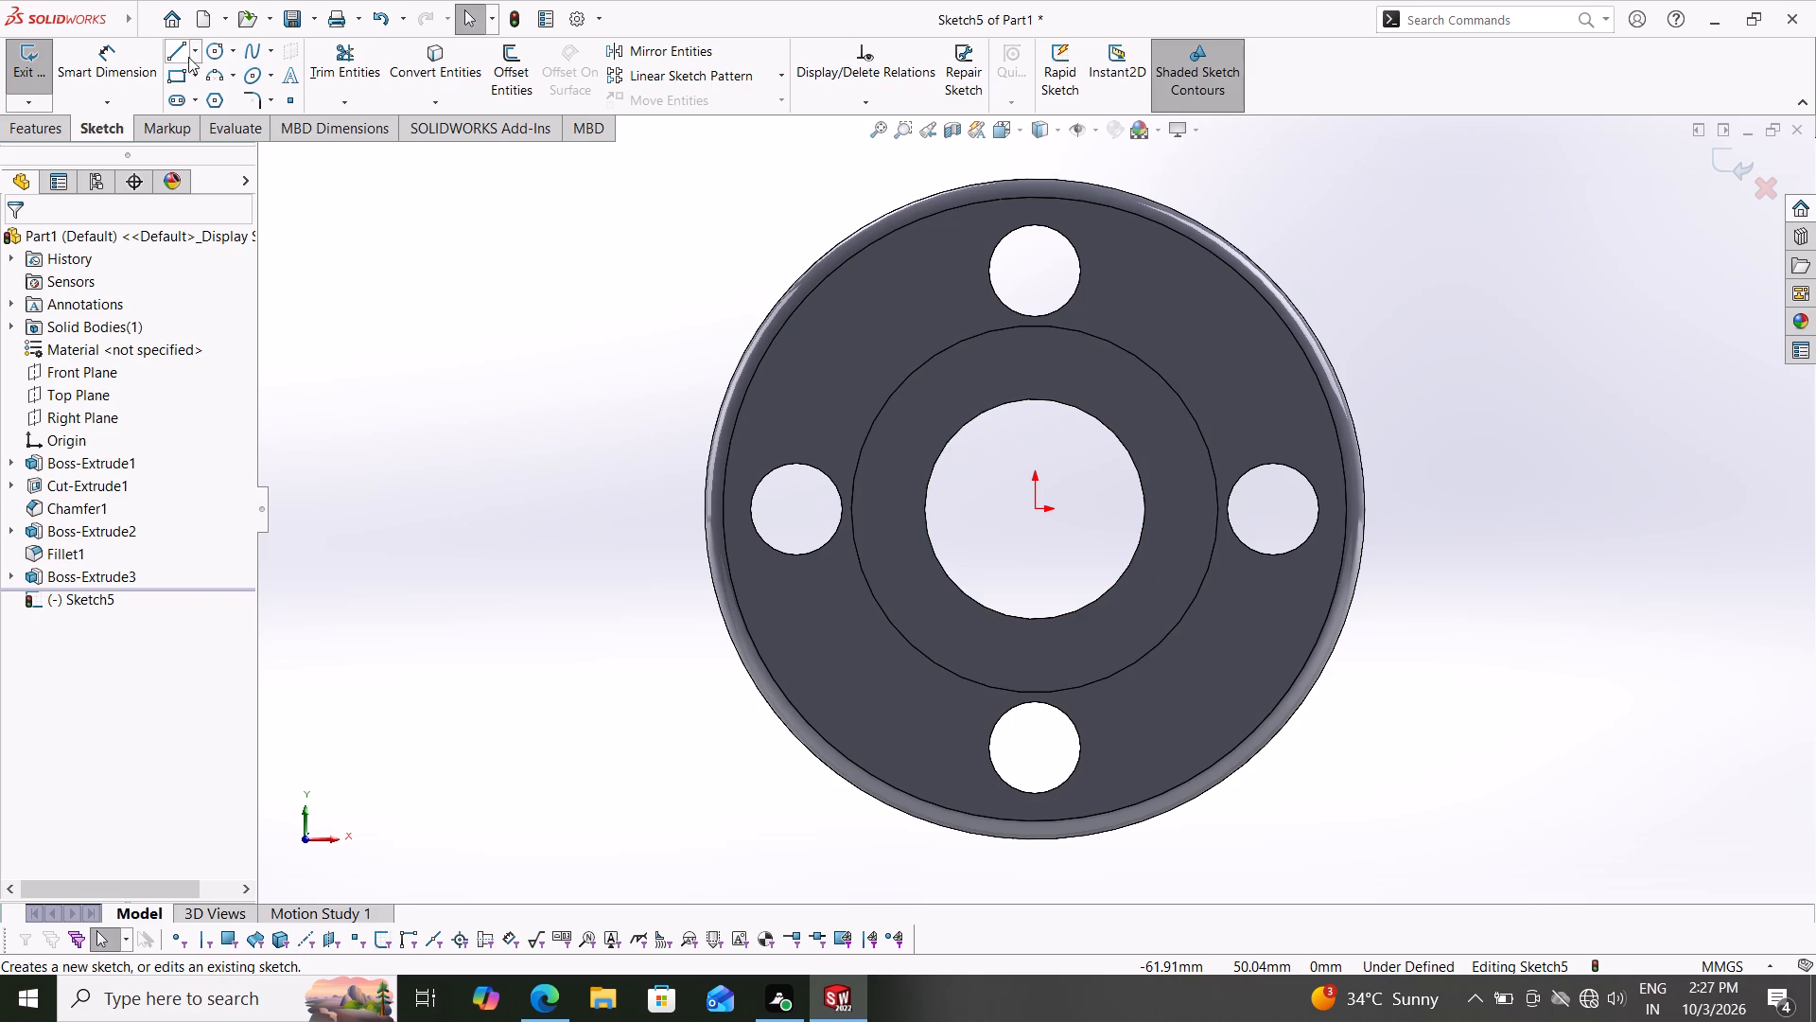
pyautogui.click(214, 46)
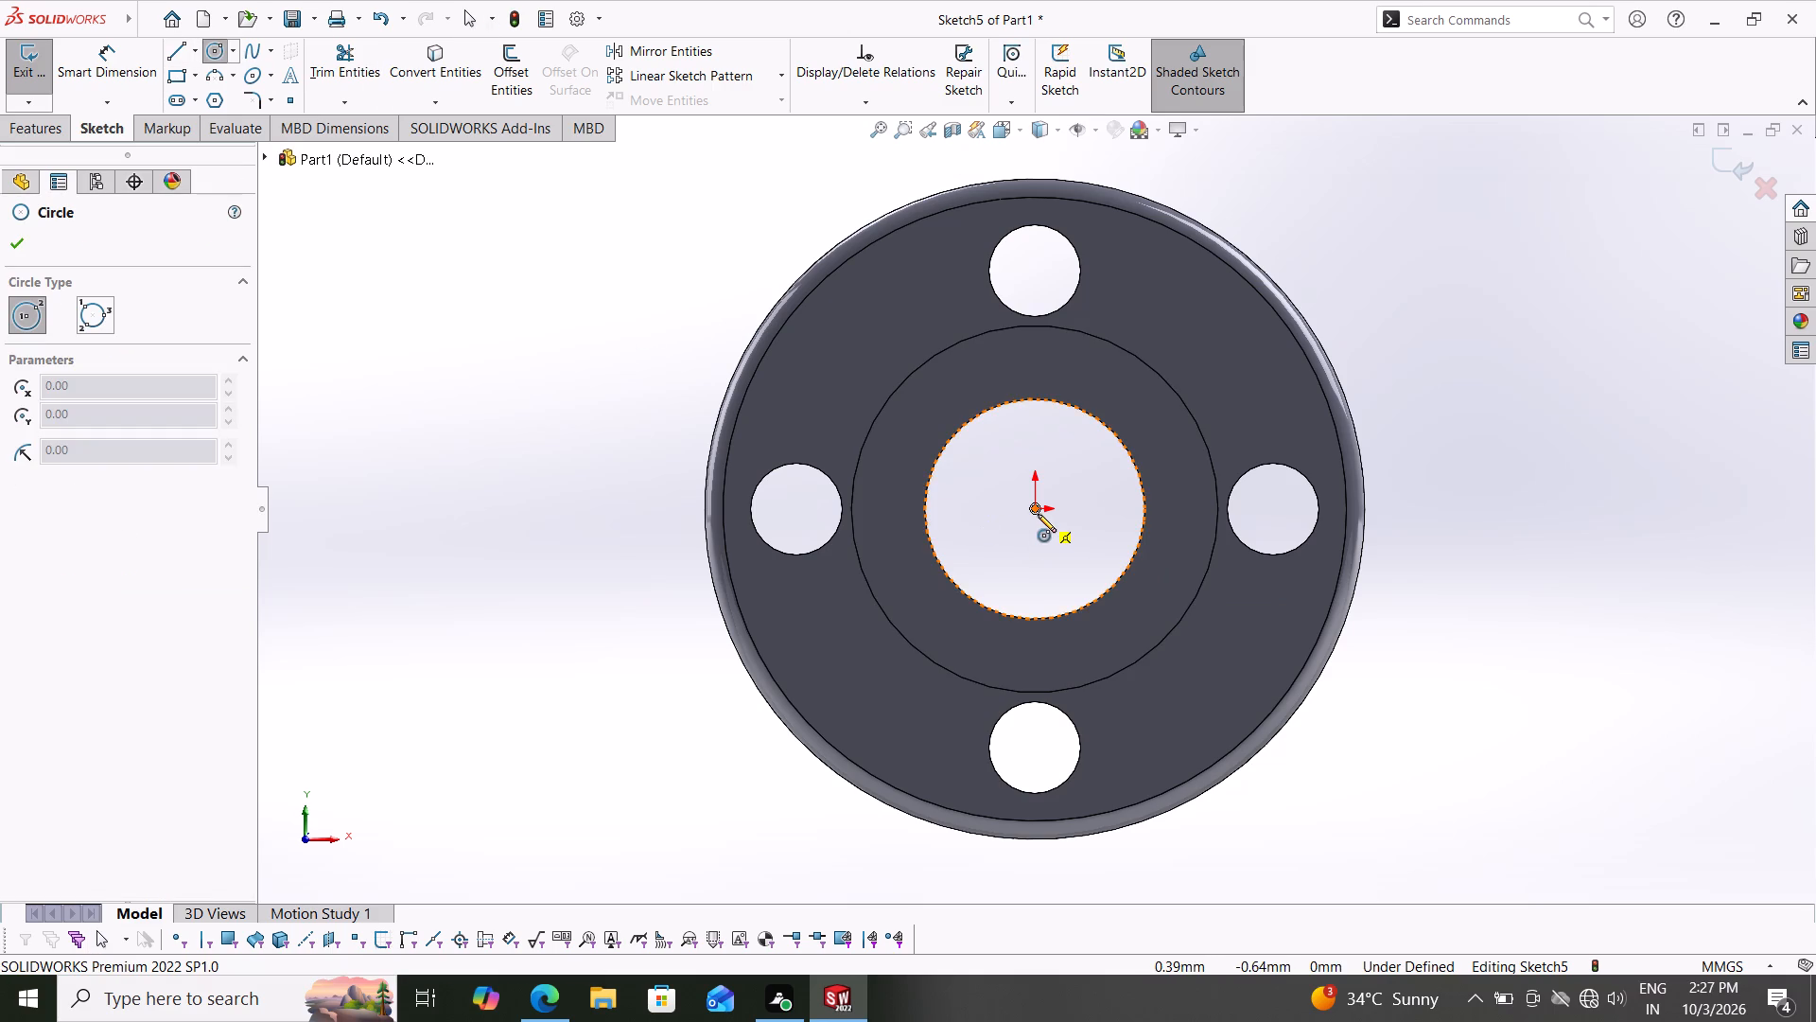
pyautogui.click(1038, 514)
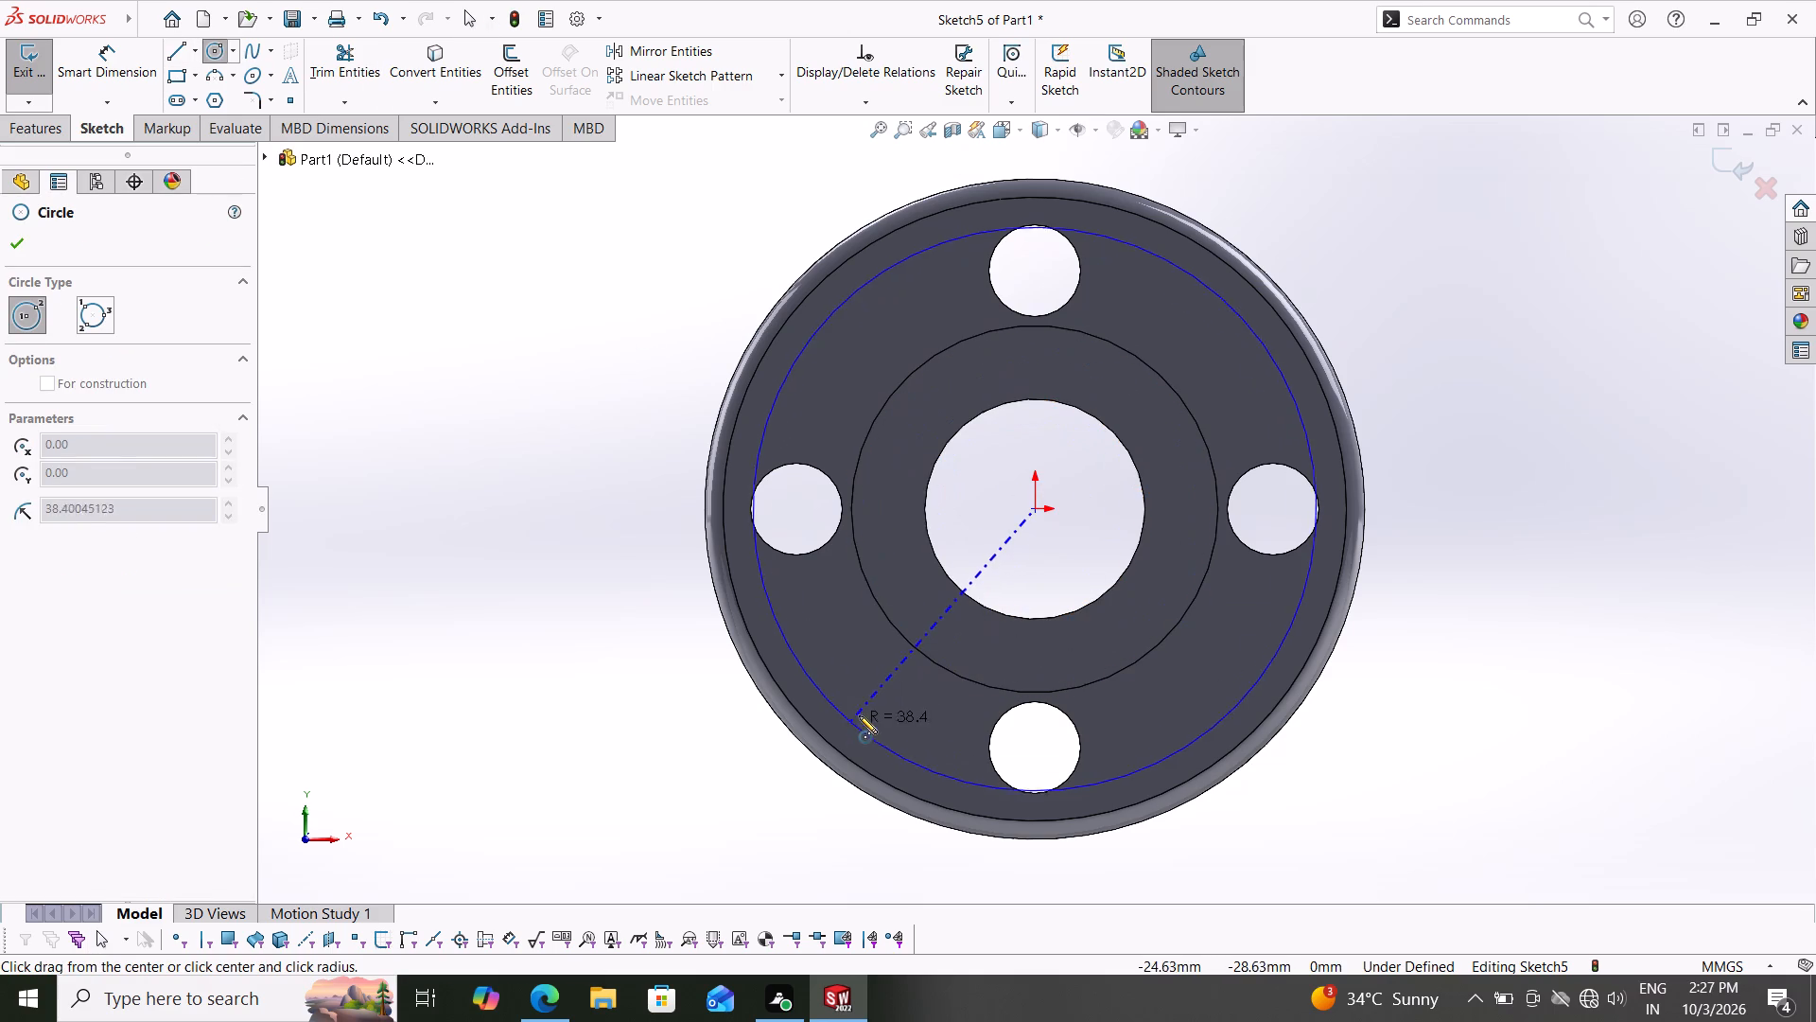
pyautogui.click(863, 714)
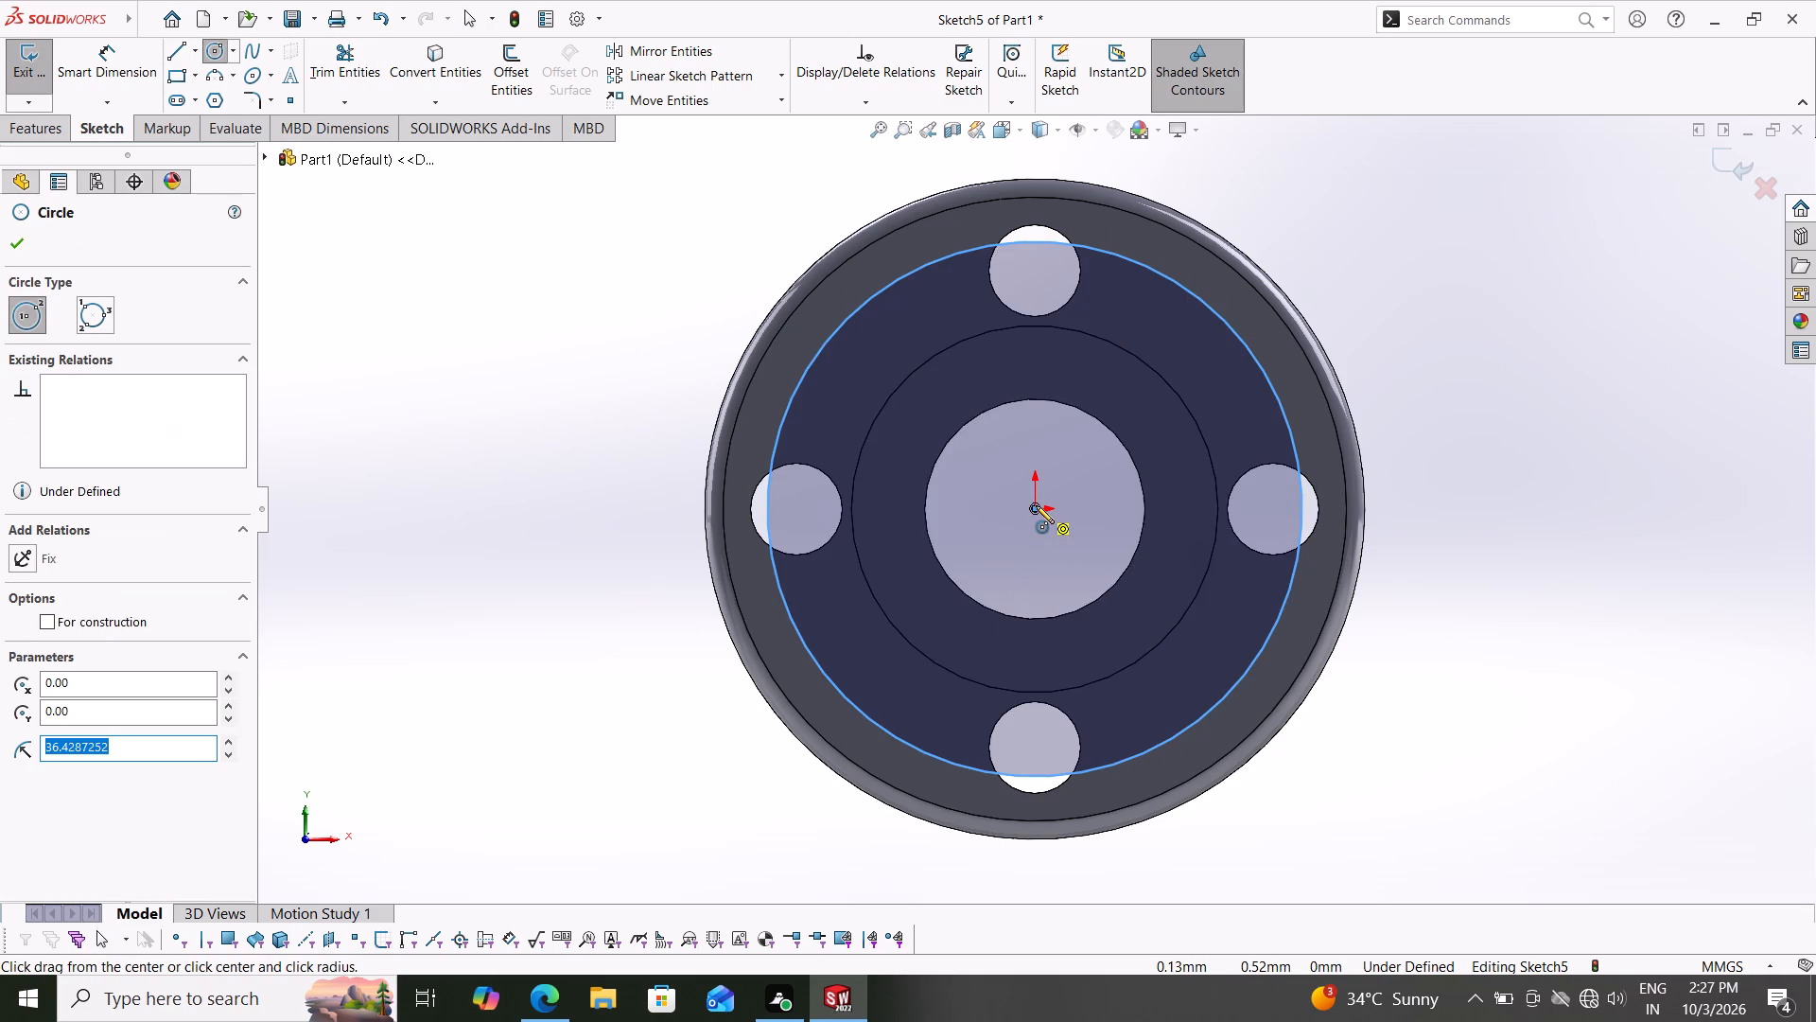
pyautogui.click(1036, 505)
pyautogui.click(721, 713)
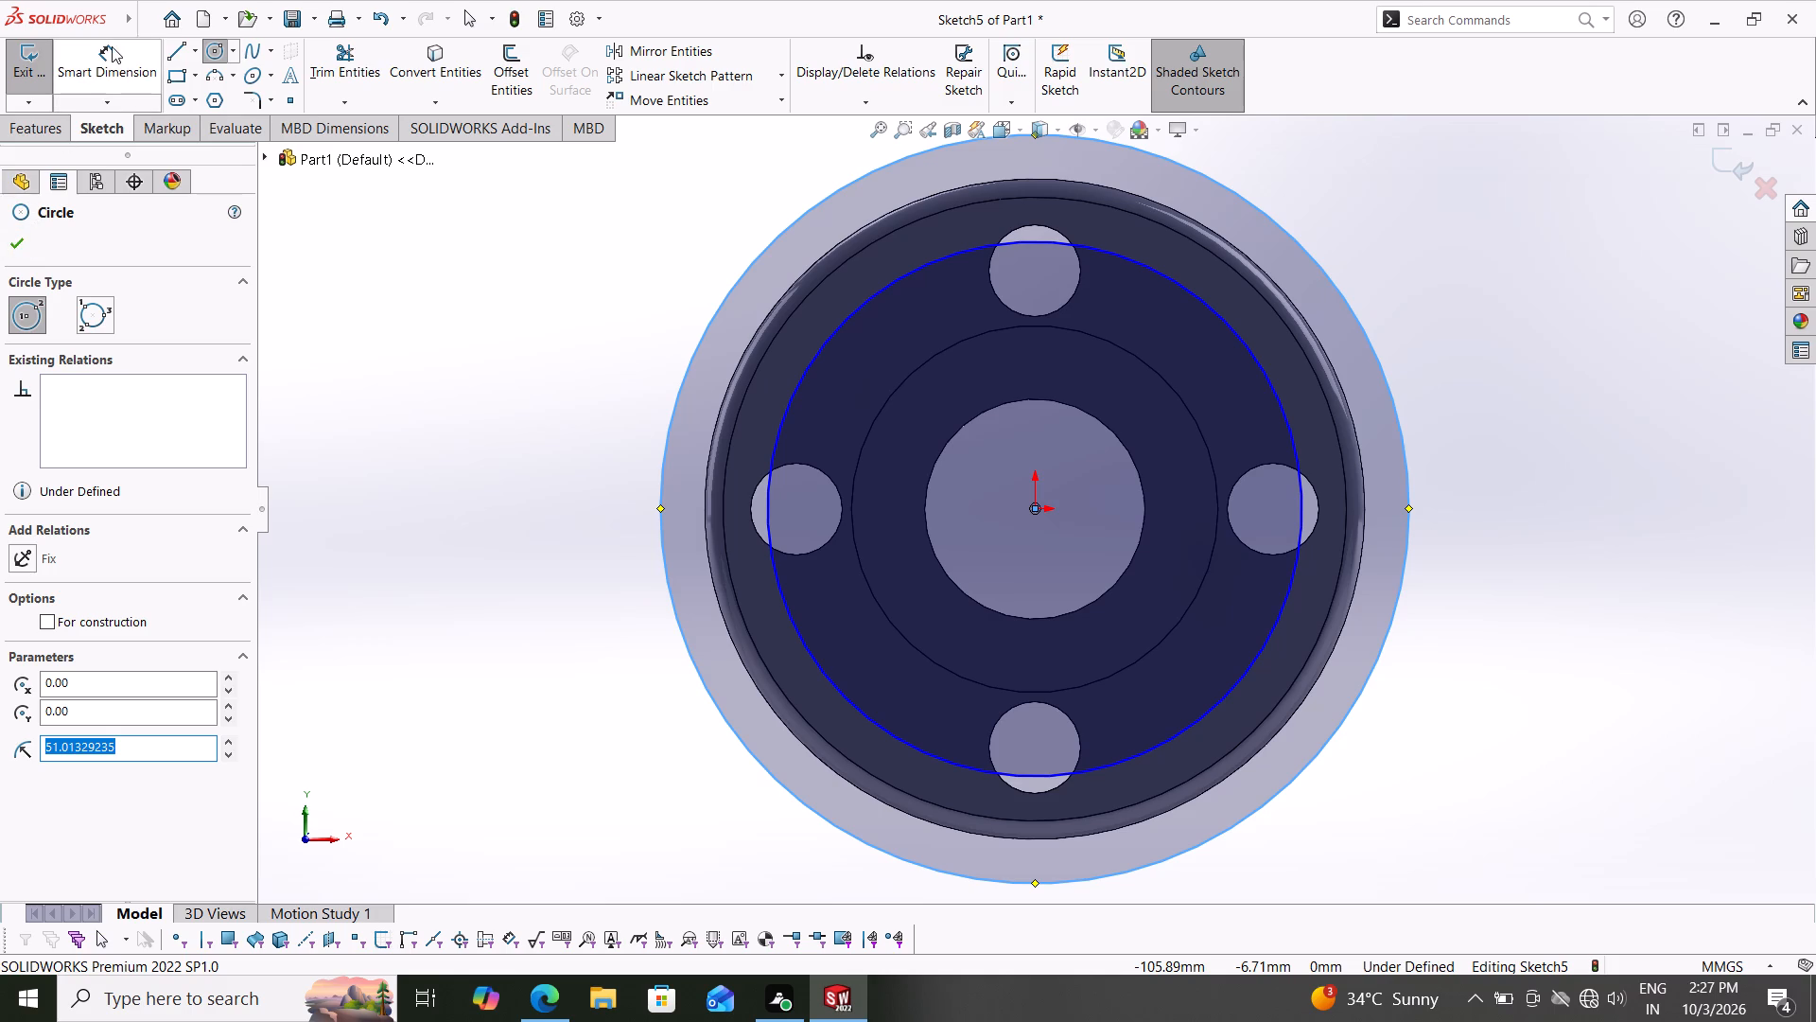
# Dimension the inner circle's diameter as 38 mm and the outer circle's diameter as 50 mm.
pyautogui.click(113, 44)
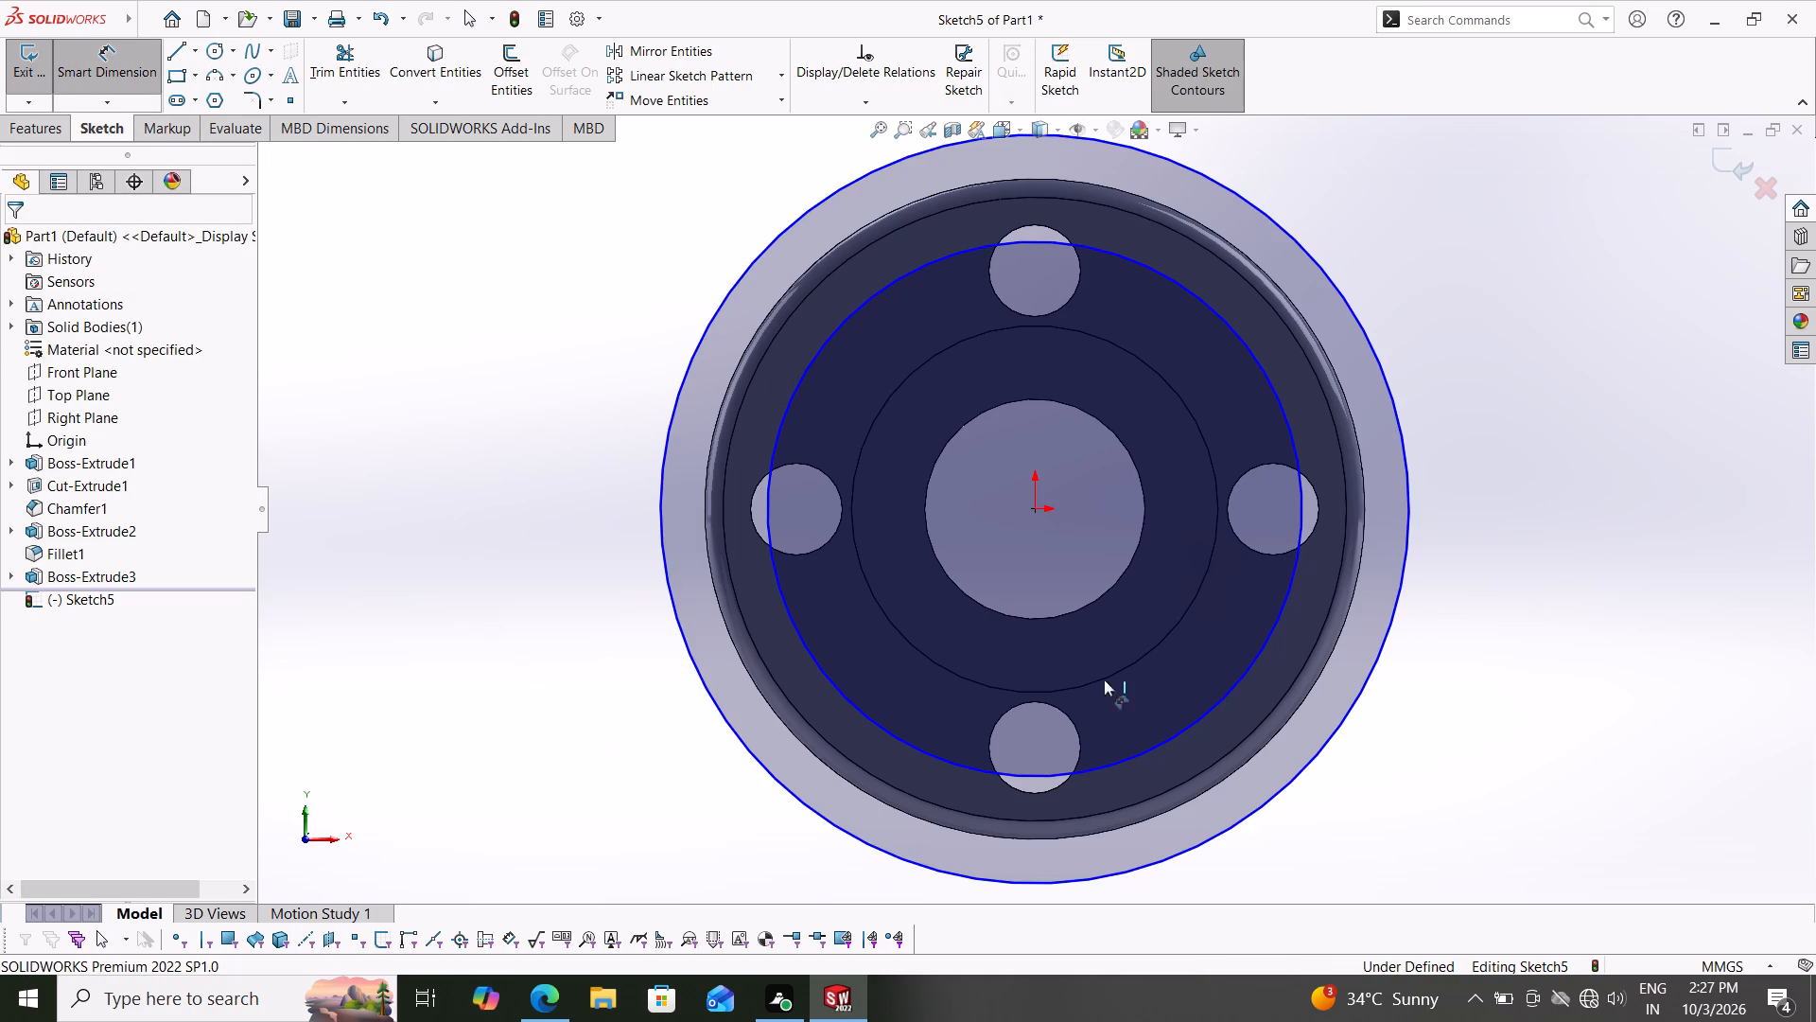
pyautogui.click(1300, 529)
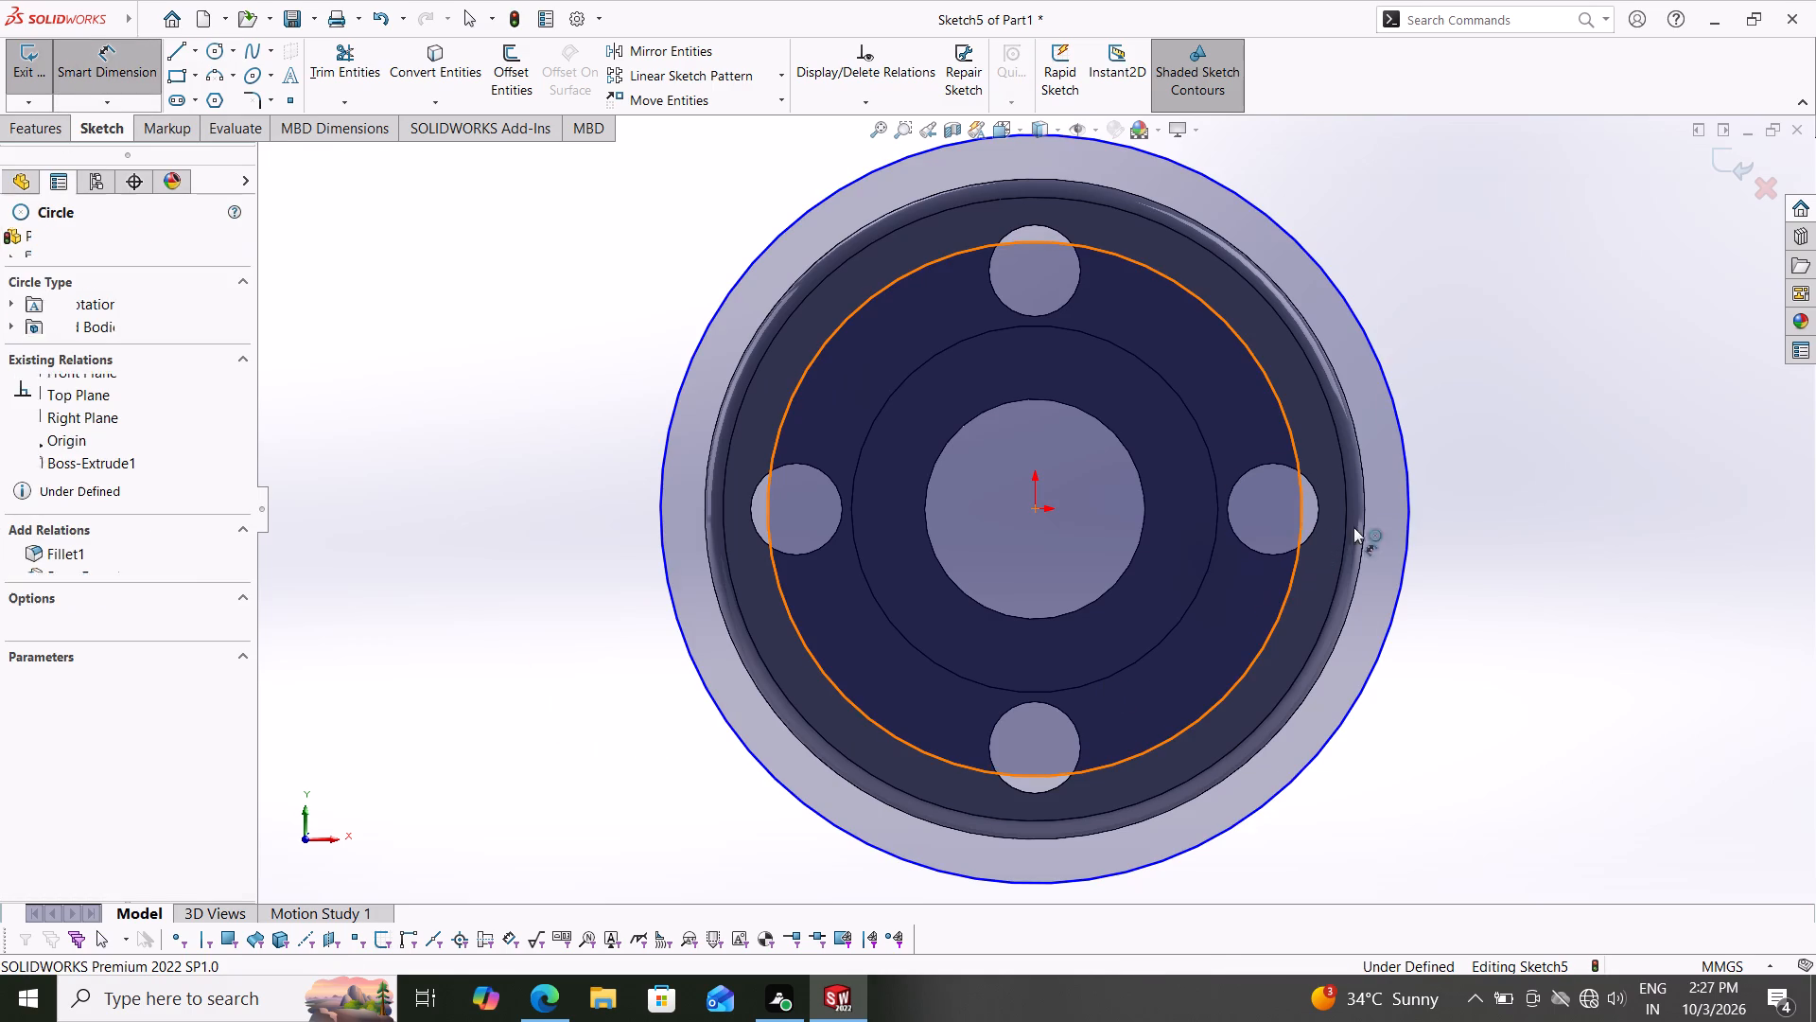
pyautogui.click(1527, 526)
pyautogui.write('38')
pyautogui.press('Return')
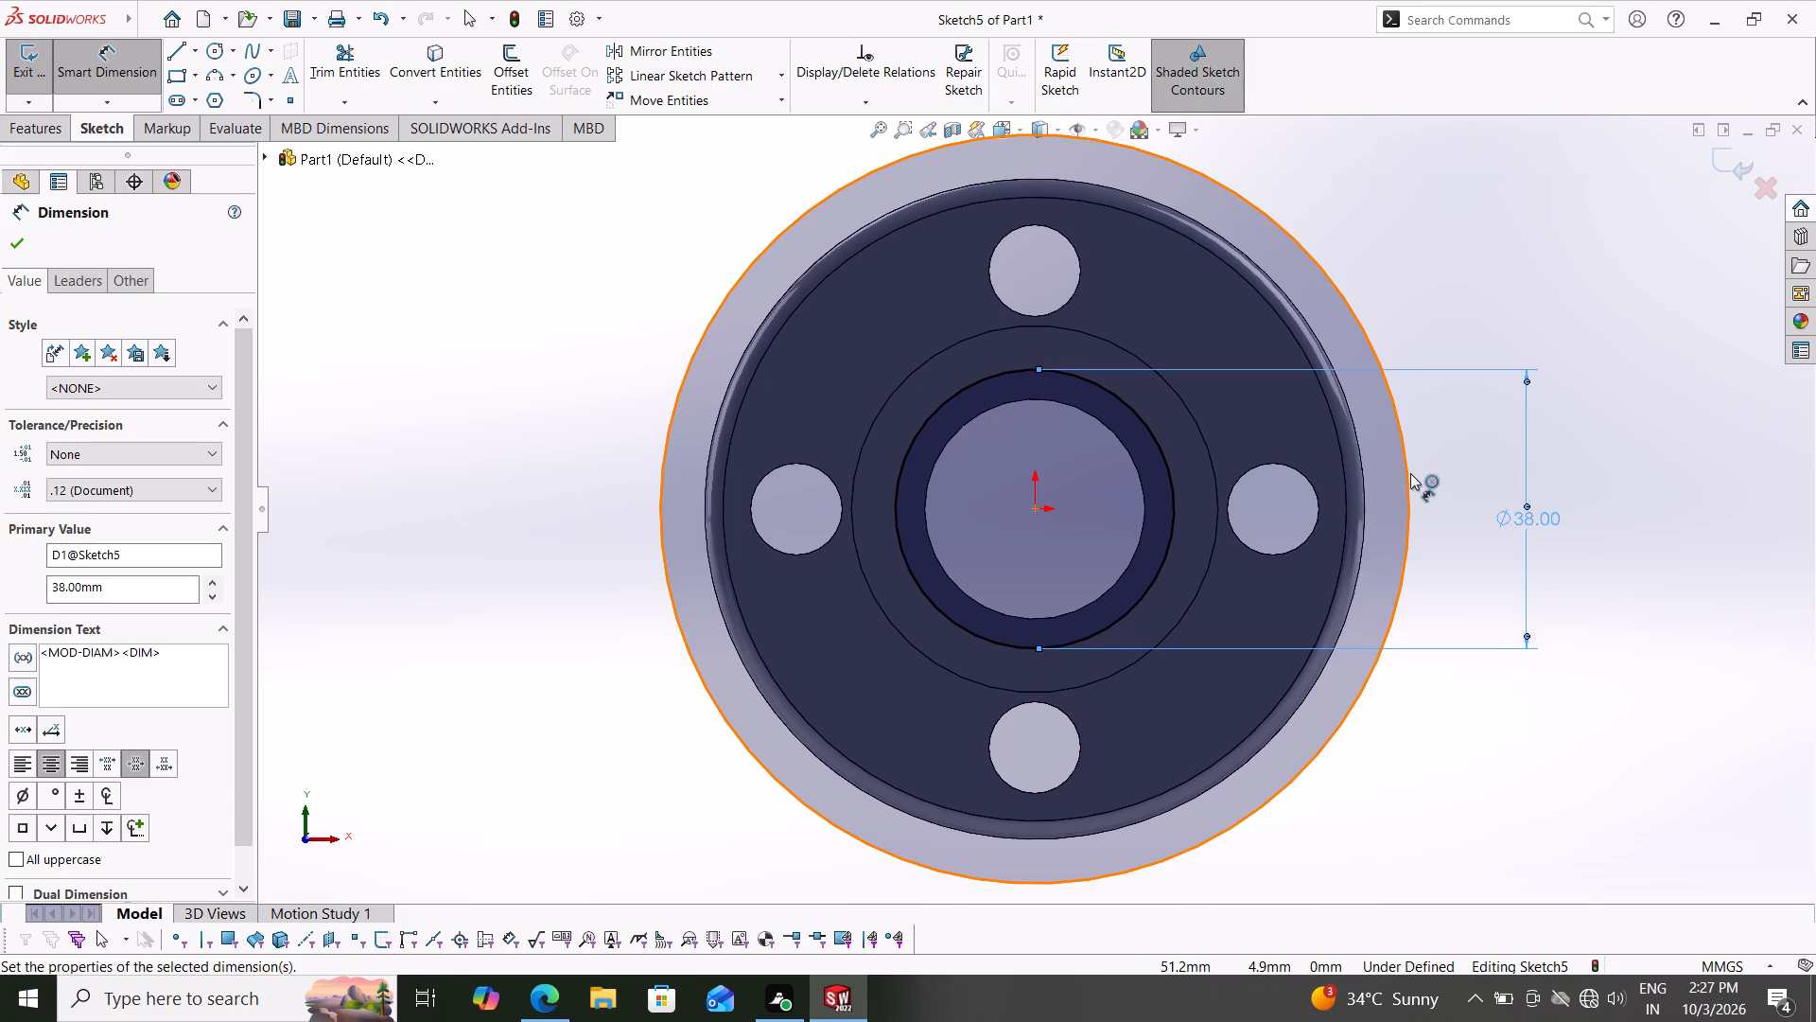
pyautogui.click(1410, 473)
pyautogui.click(1618, 496)
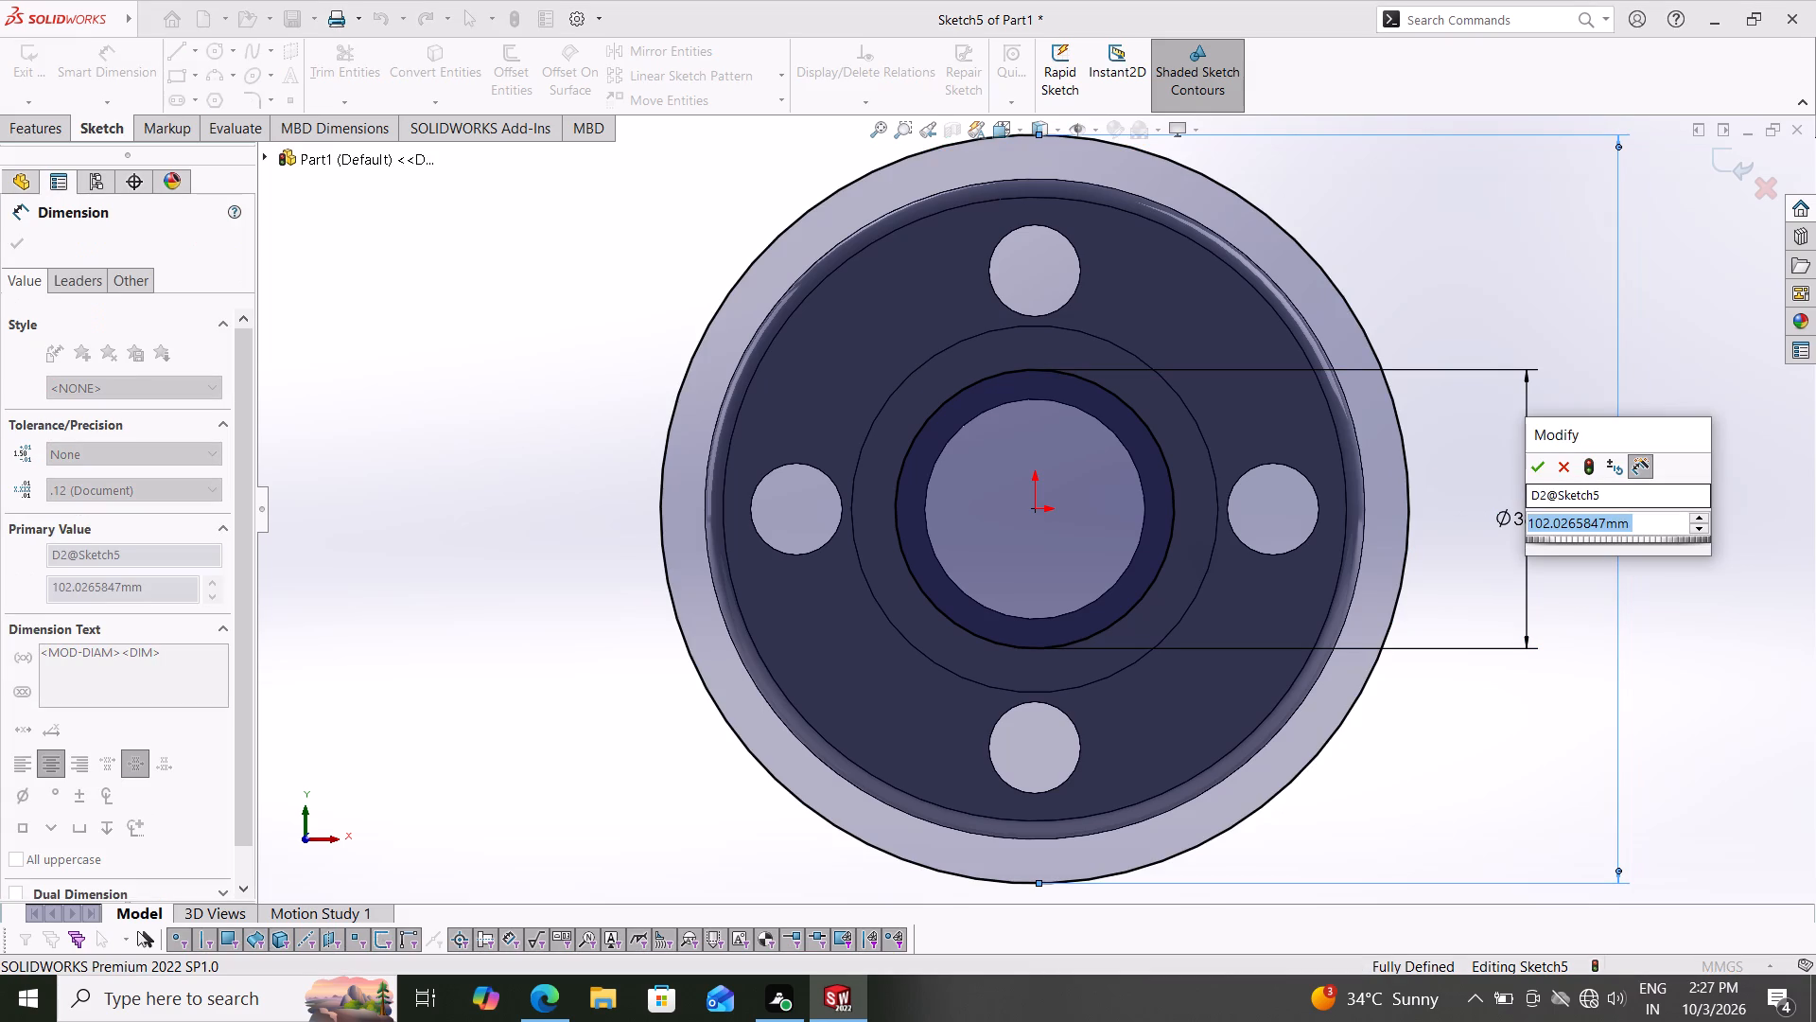
pyautogui.write('50')
pyautogui.press('Return')
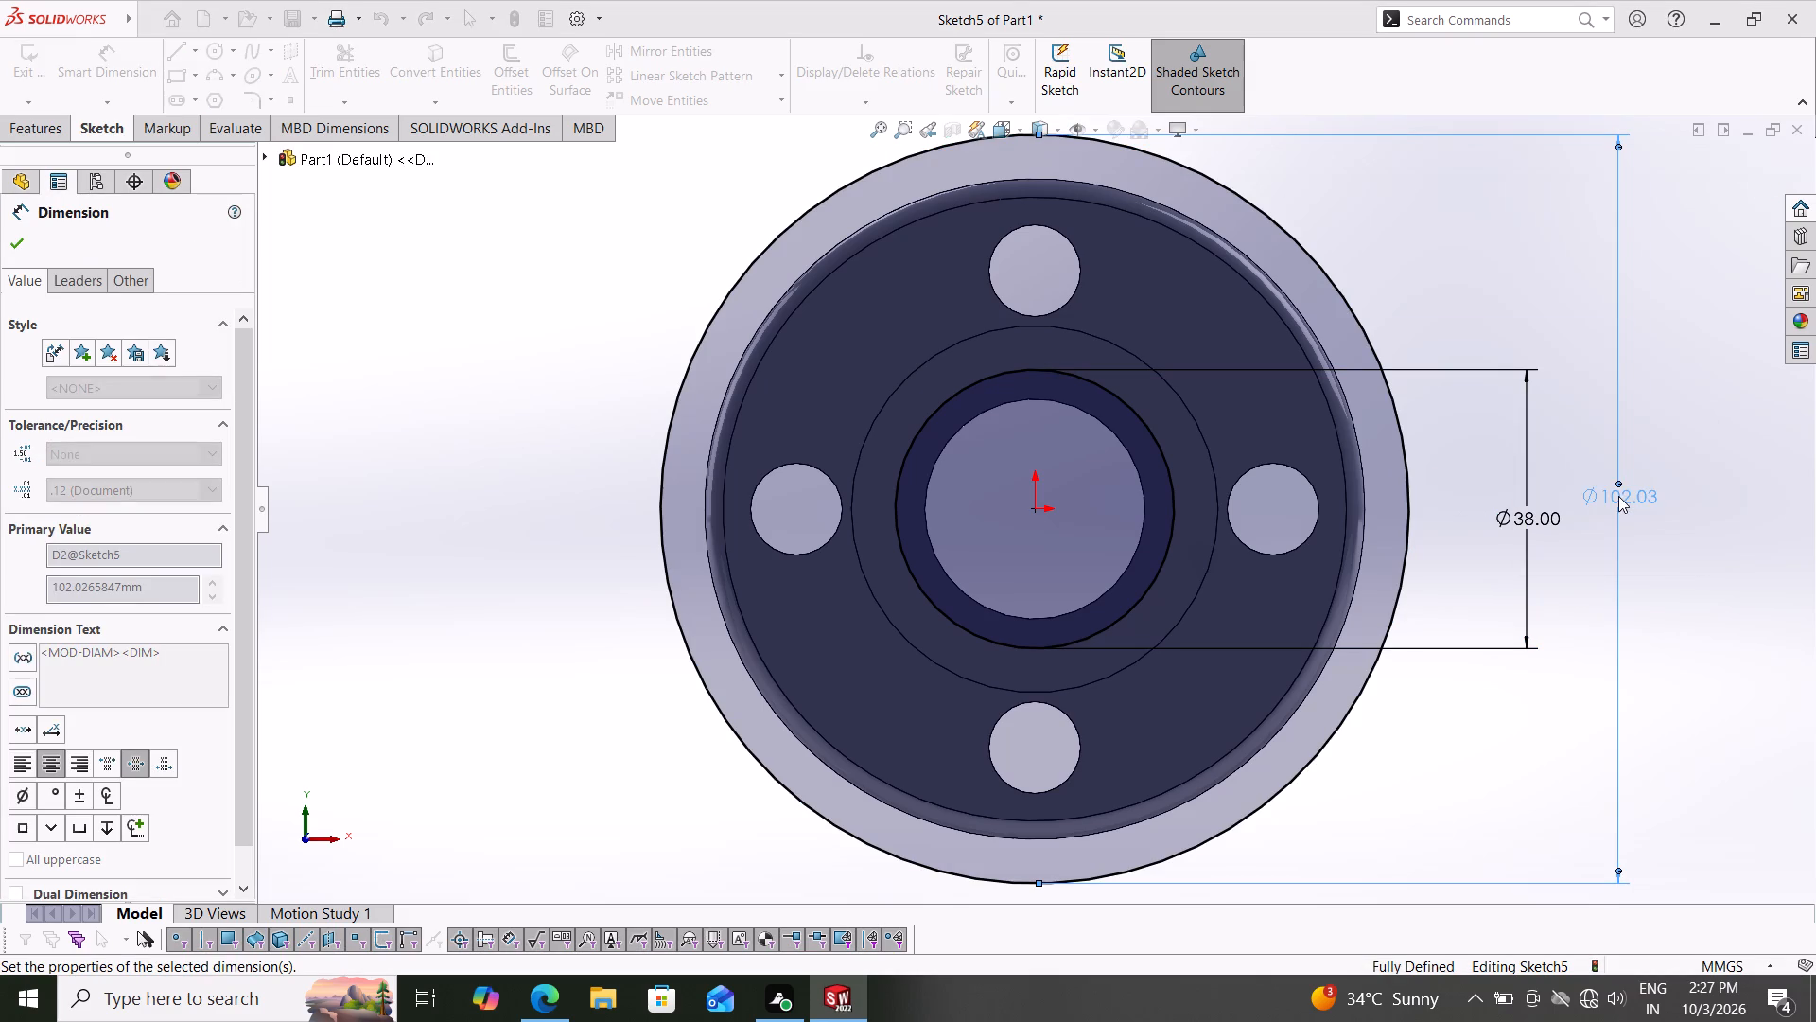
pyautogui.click(3, 236)
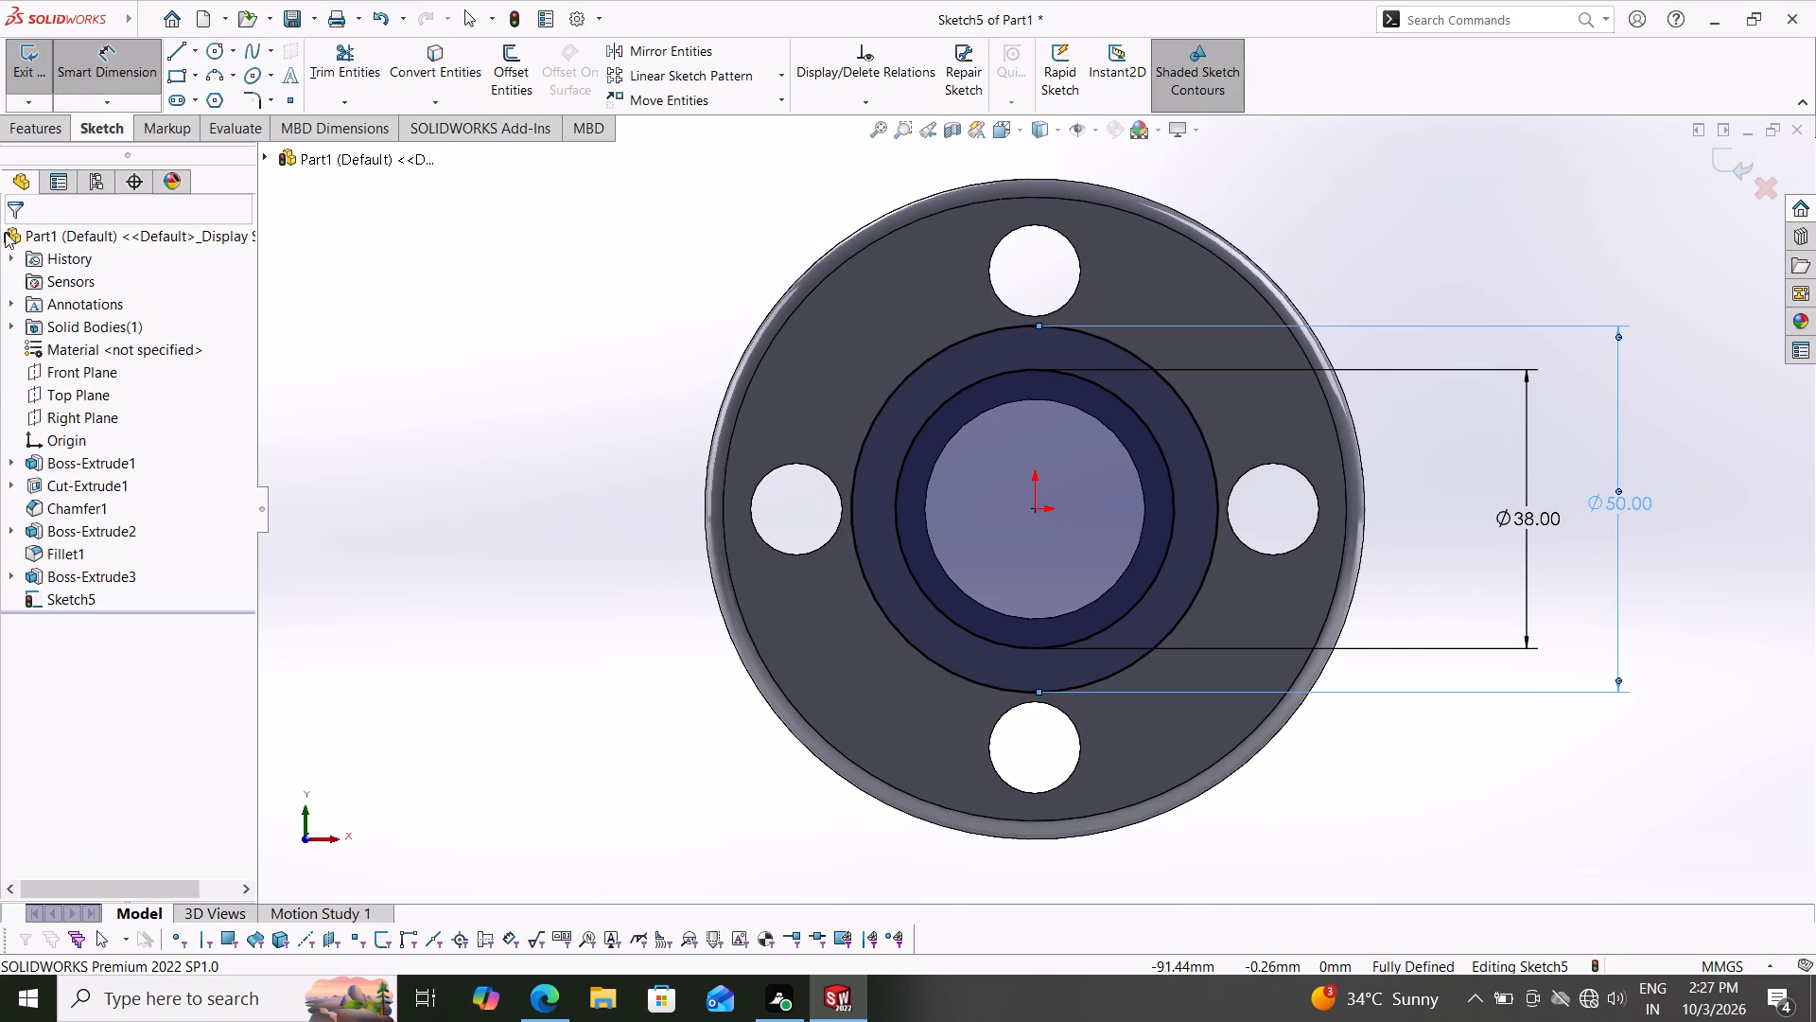
# Extrude the ring between the 38 mm and 50 mm circles as a Blind boss, 24 mm deep, outward from the collar face.
pyautogui.click(31, 123)
pyautogui.click(37, 50)
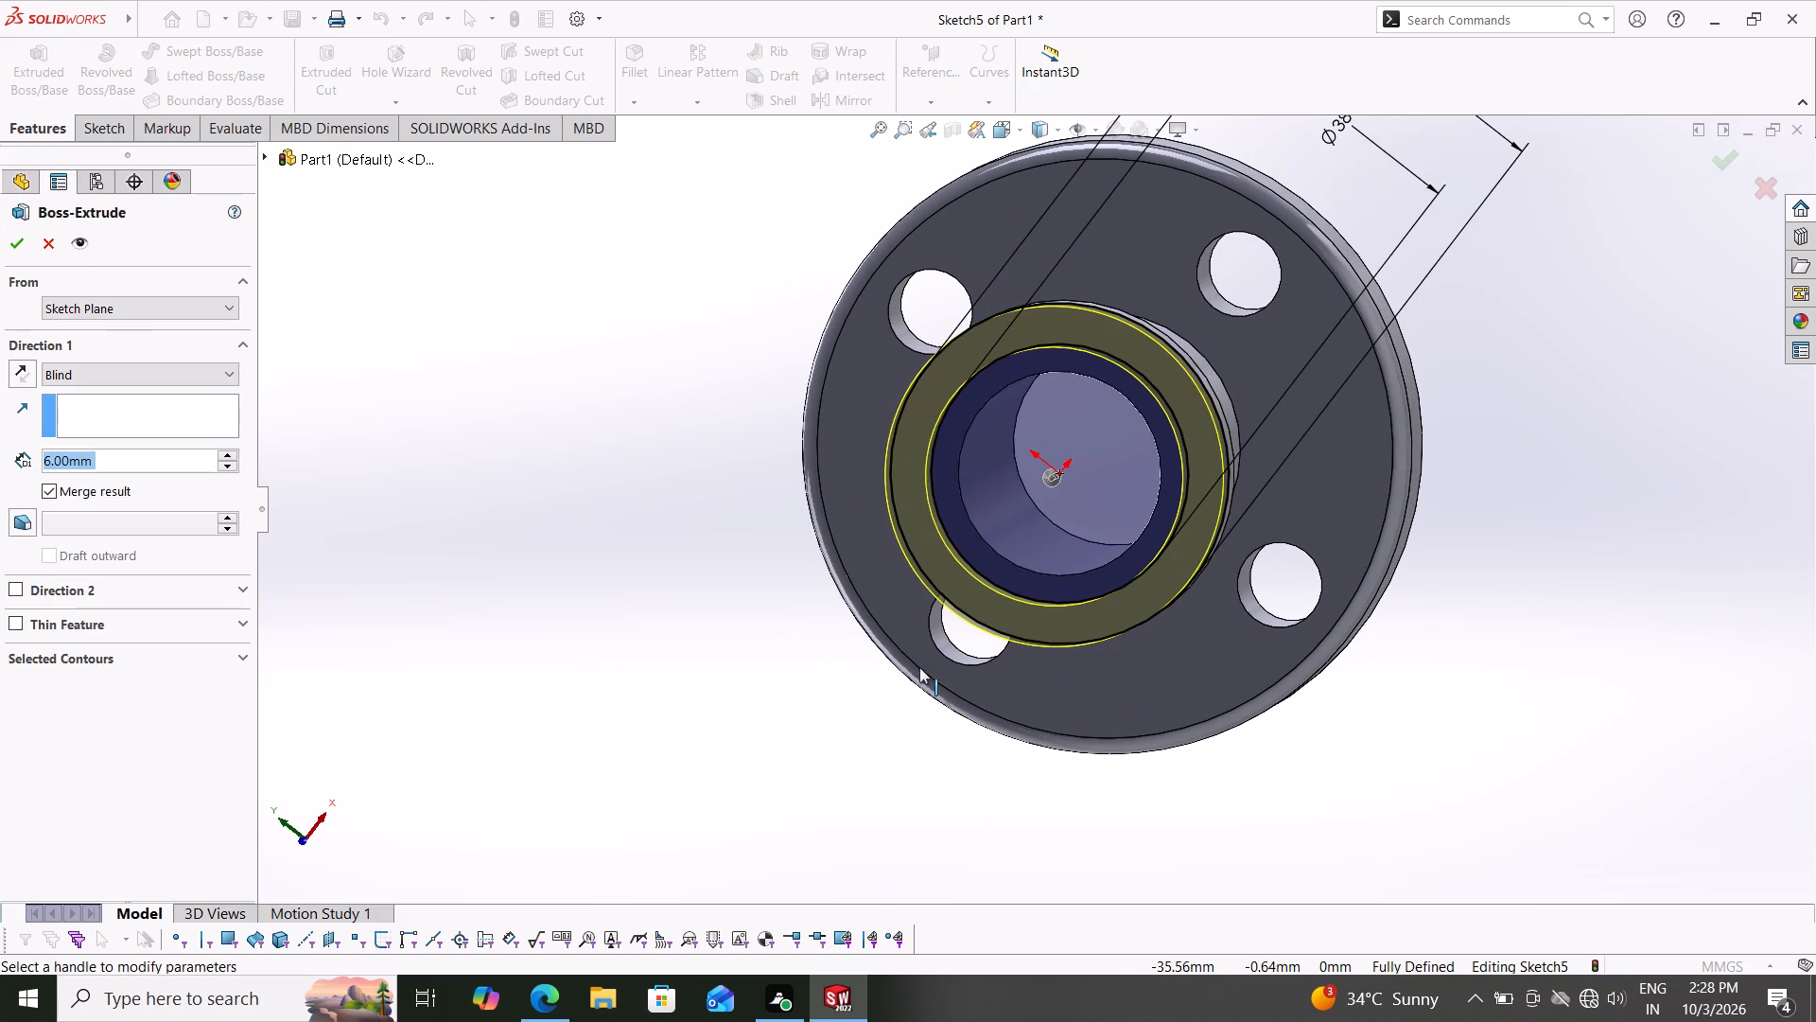
pyautogui.moveTo(1467, 594); pyautogui.dragTo(1352, 603, button='middle')
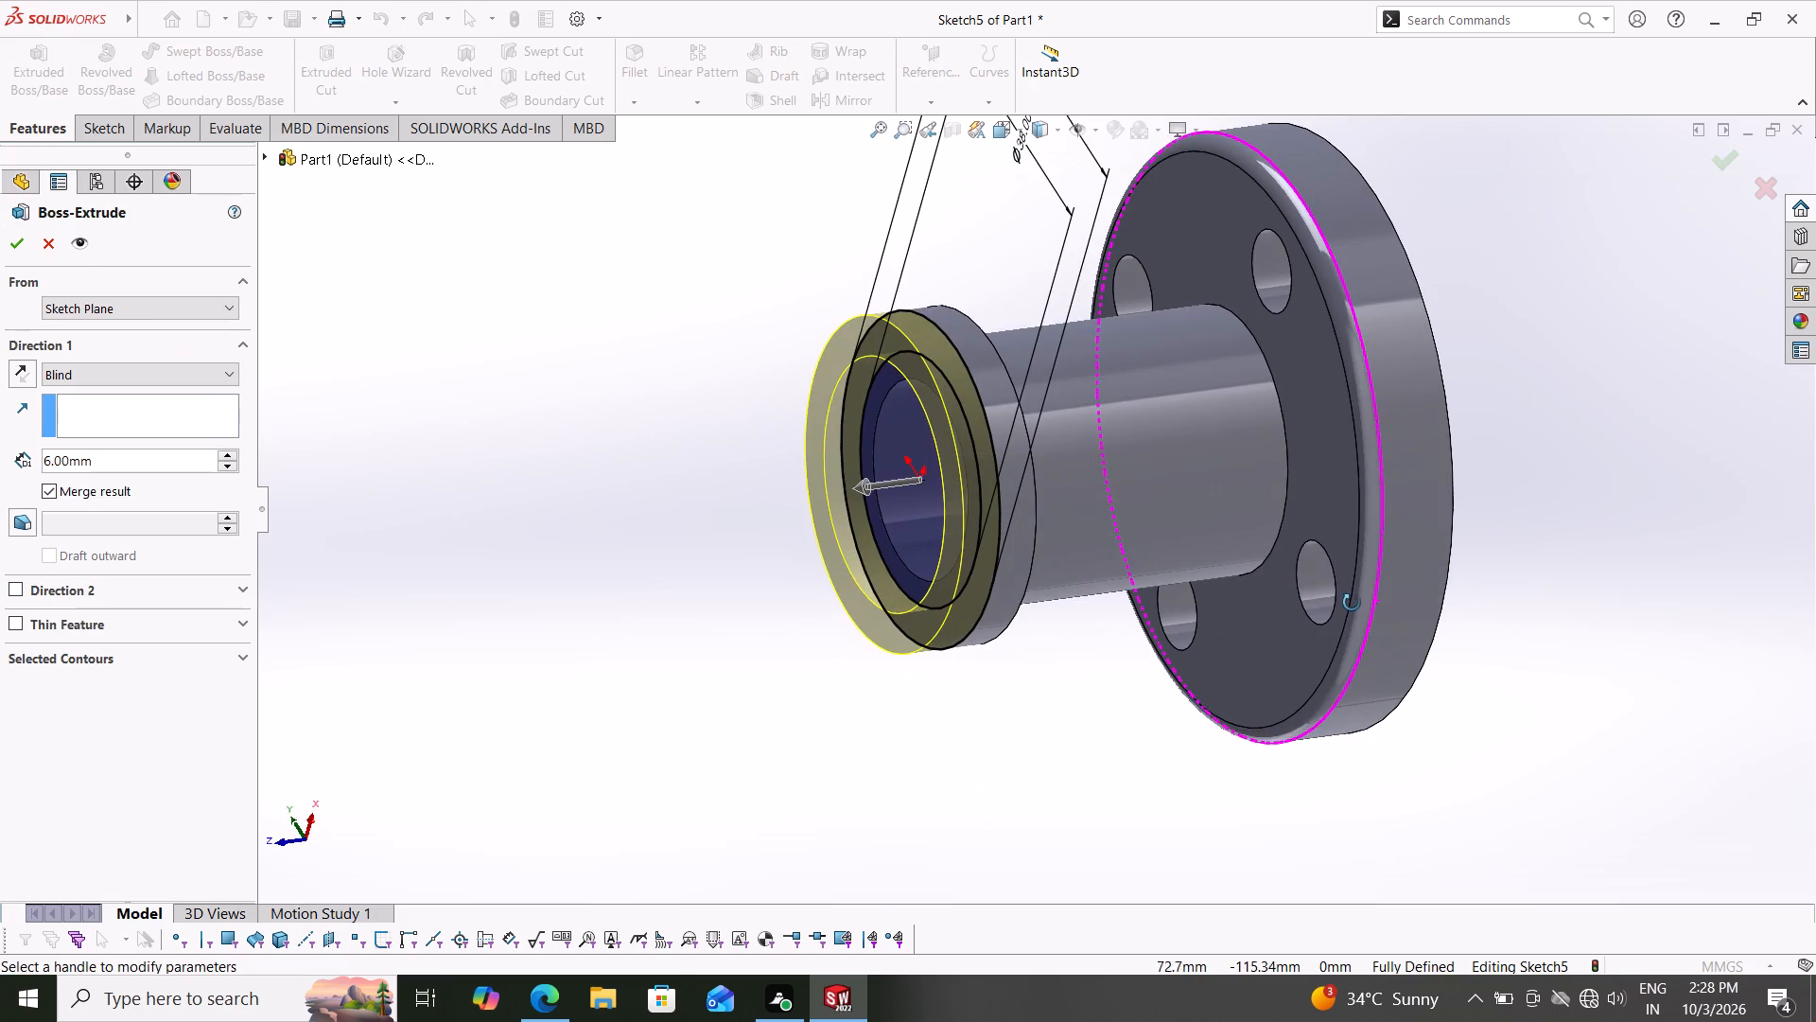
pyautogui.moveTo(1352, 603); pyautogui.dragTo(1352, 602, button='middle')
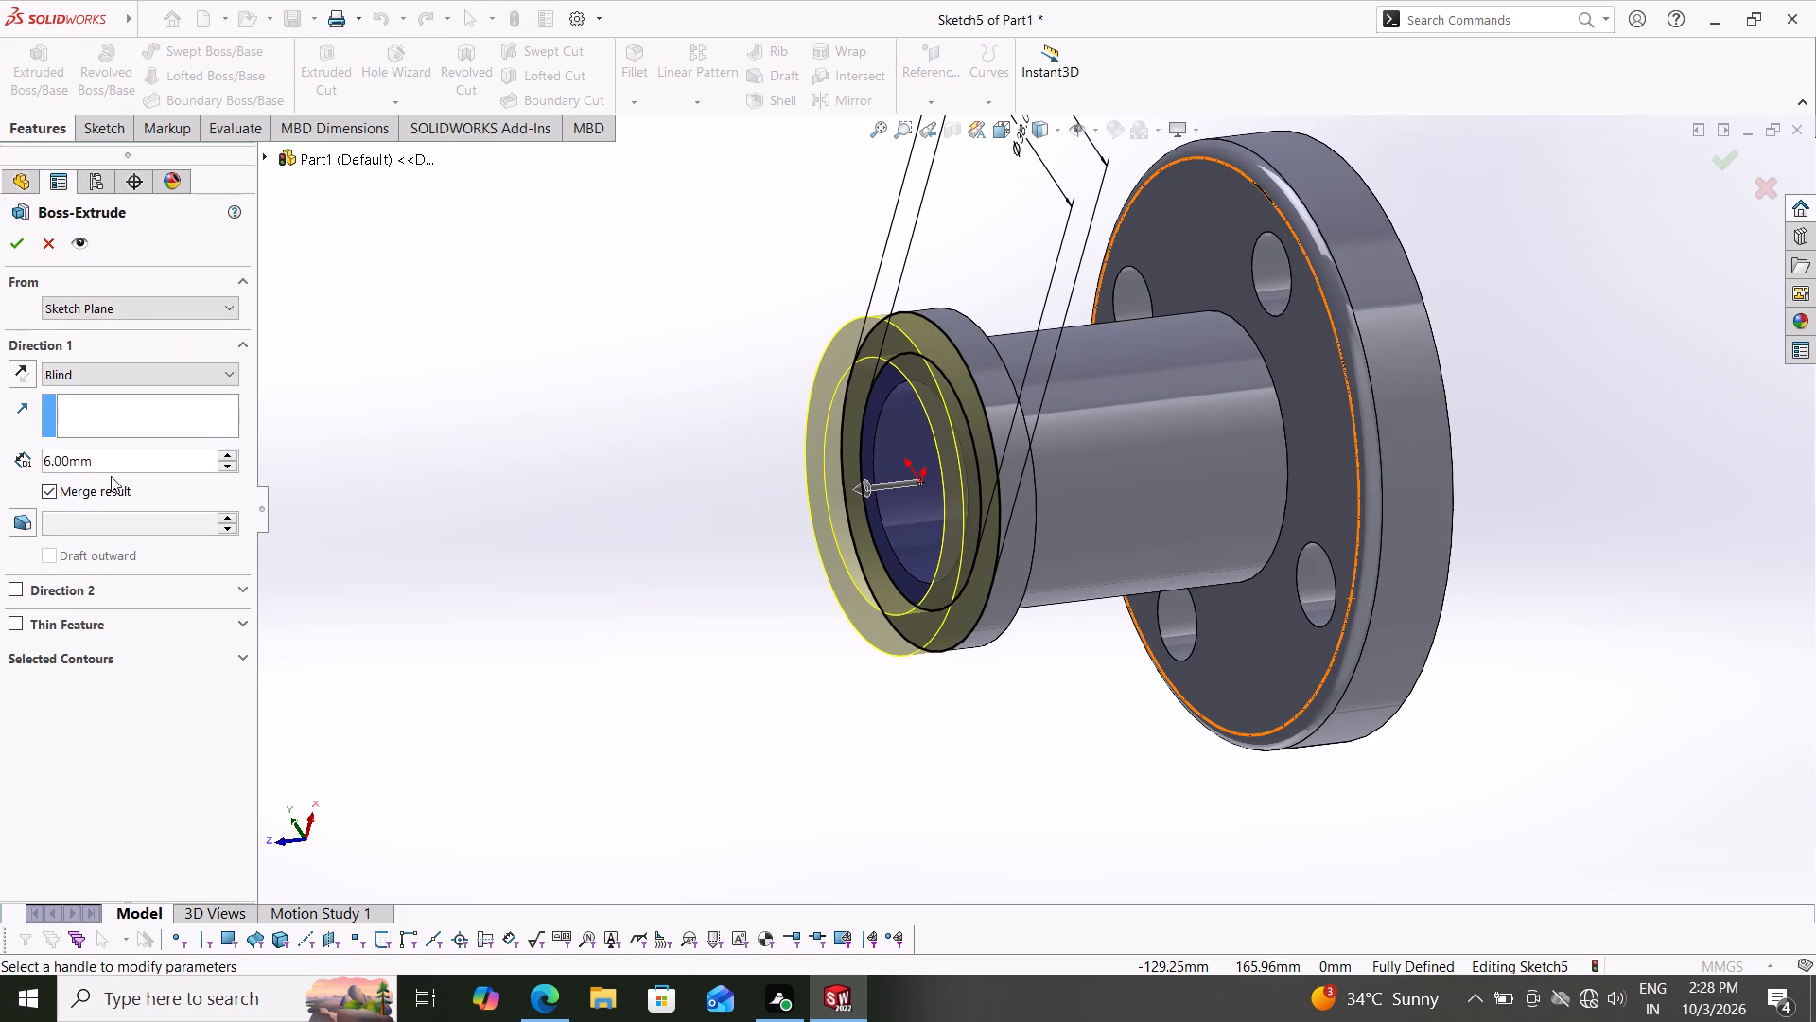
pyautogui.click(112, 467)
pyautogui.moveTo(112, 467); pyautogui.dragTo(0, 463)
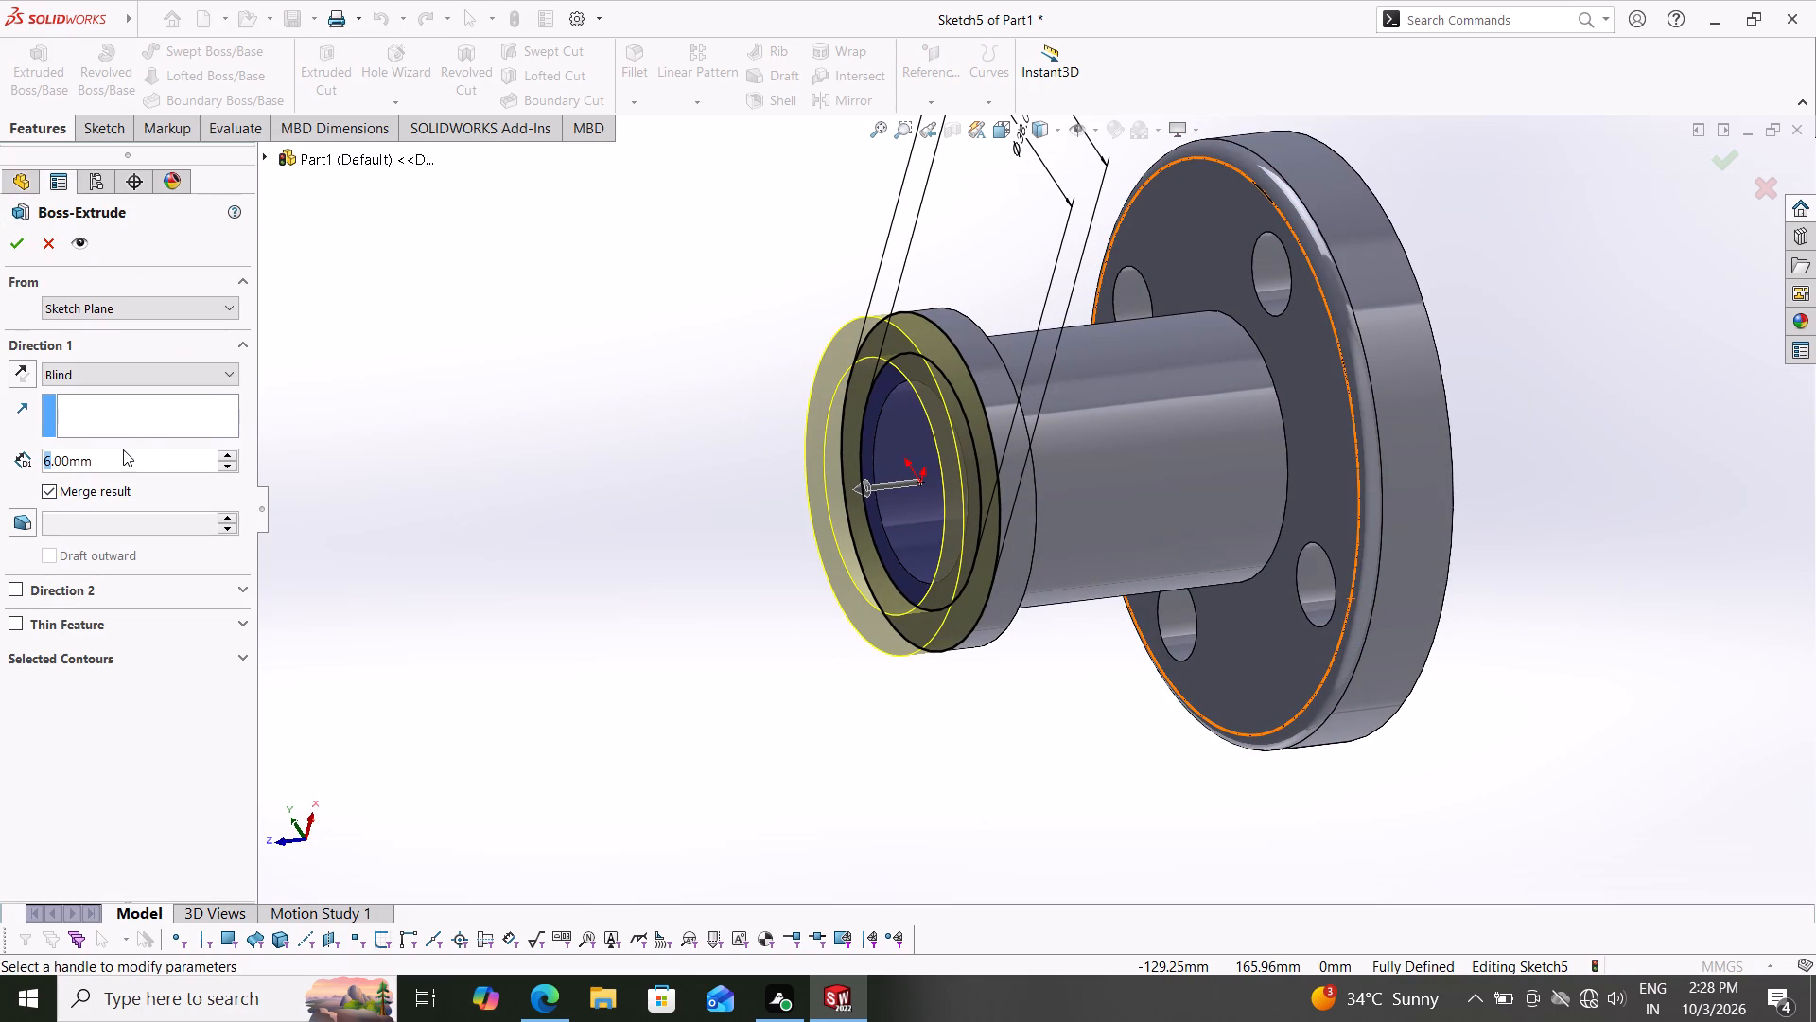
pyautogui.click(123, 449)
pyautogui.moveTo(118, 460); pyautogui.dragTo(0, 483)
pyautogui.write('24')
pyautogui.press('Return')
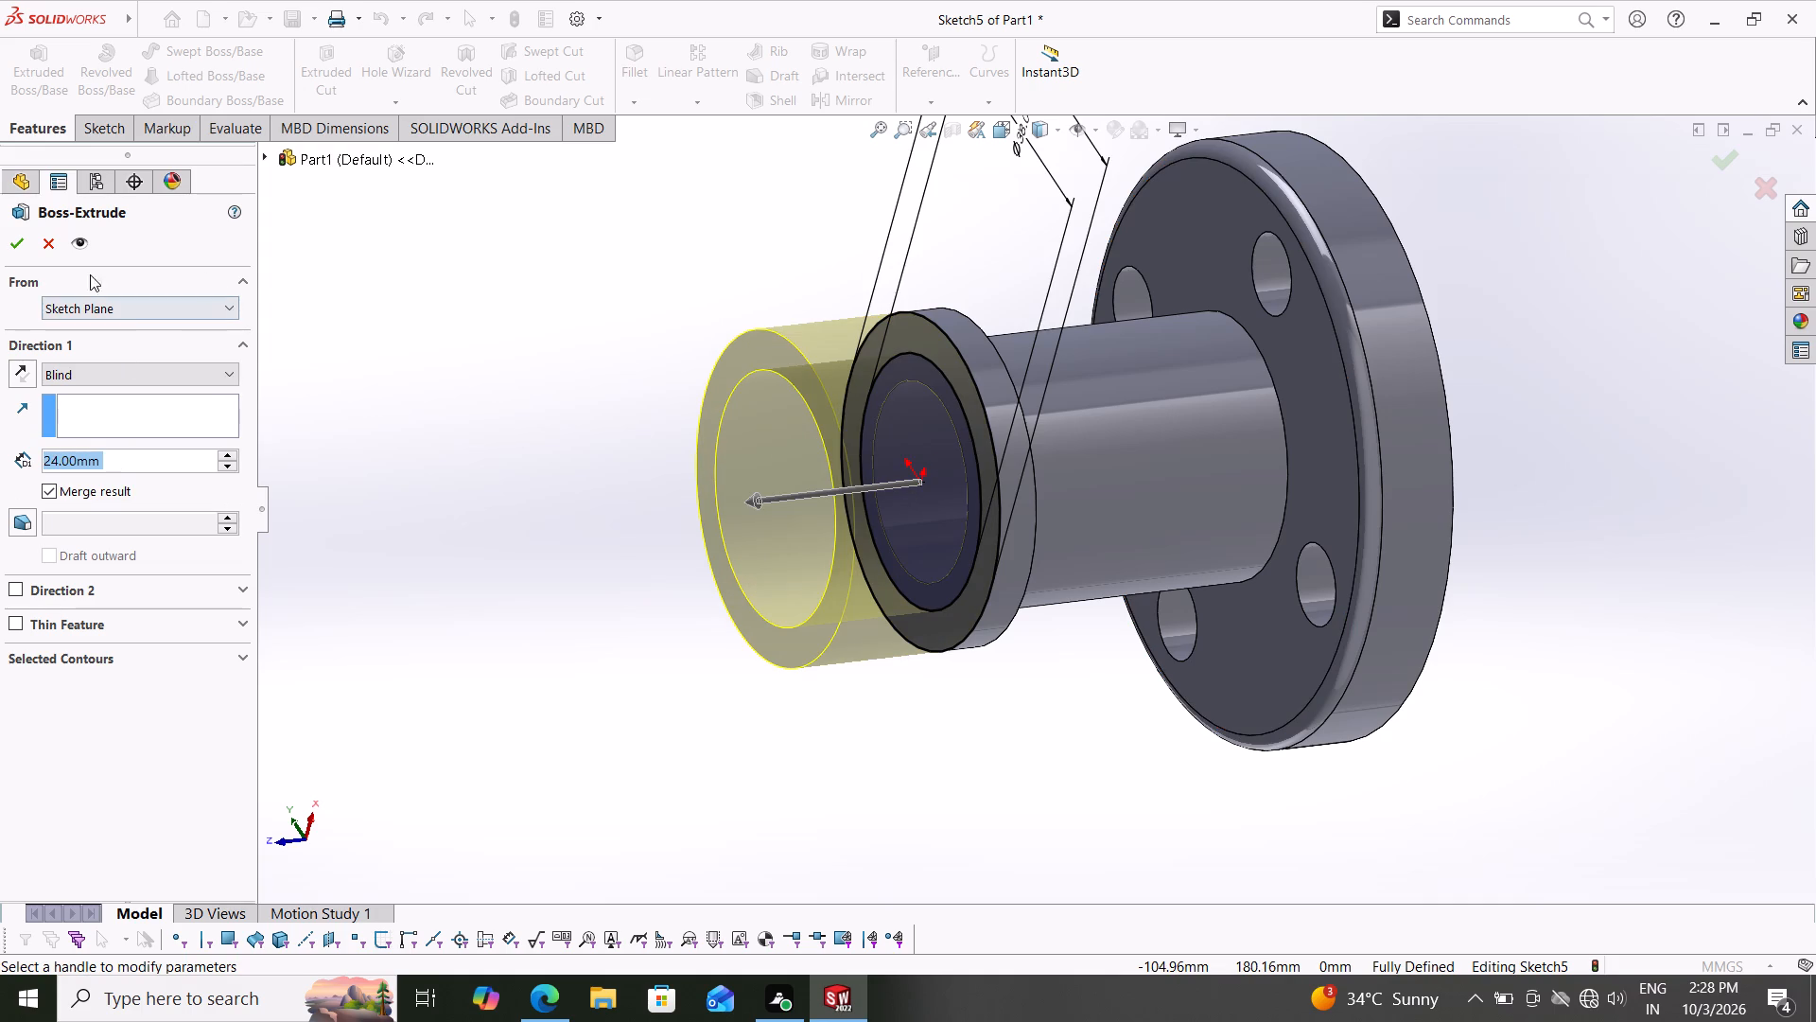
pyautogui.click(12, 239)
# Fillet the circular edge where the hub meets the flange disc face with a symmetric 2.5 mm radius.
pyautogui.moveTo(643, 689); pyautogui.dragTo(765, 650, button='middle')
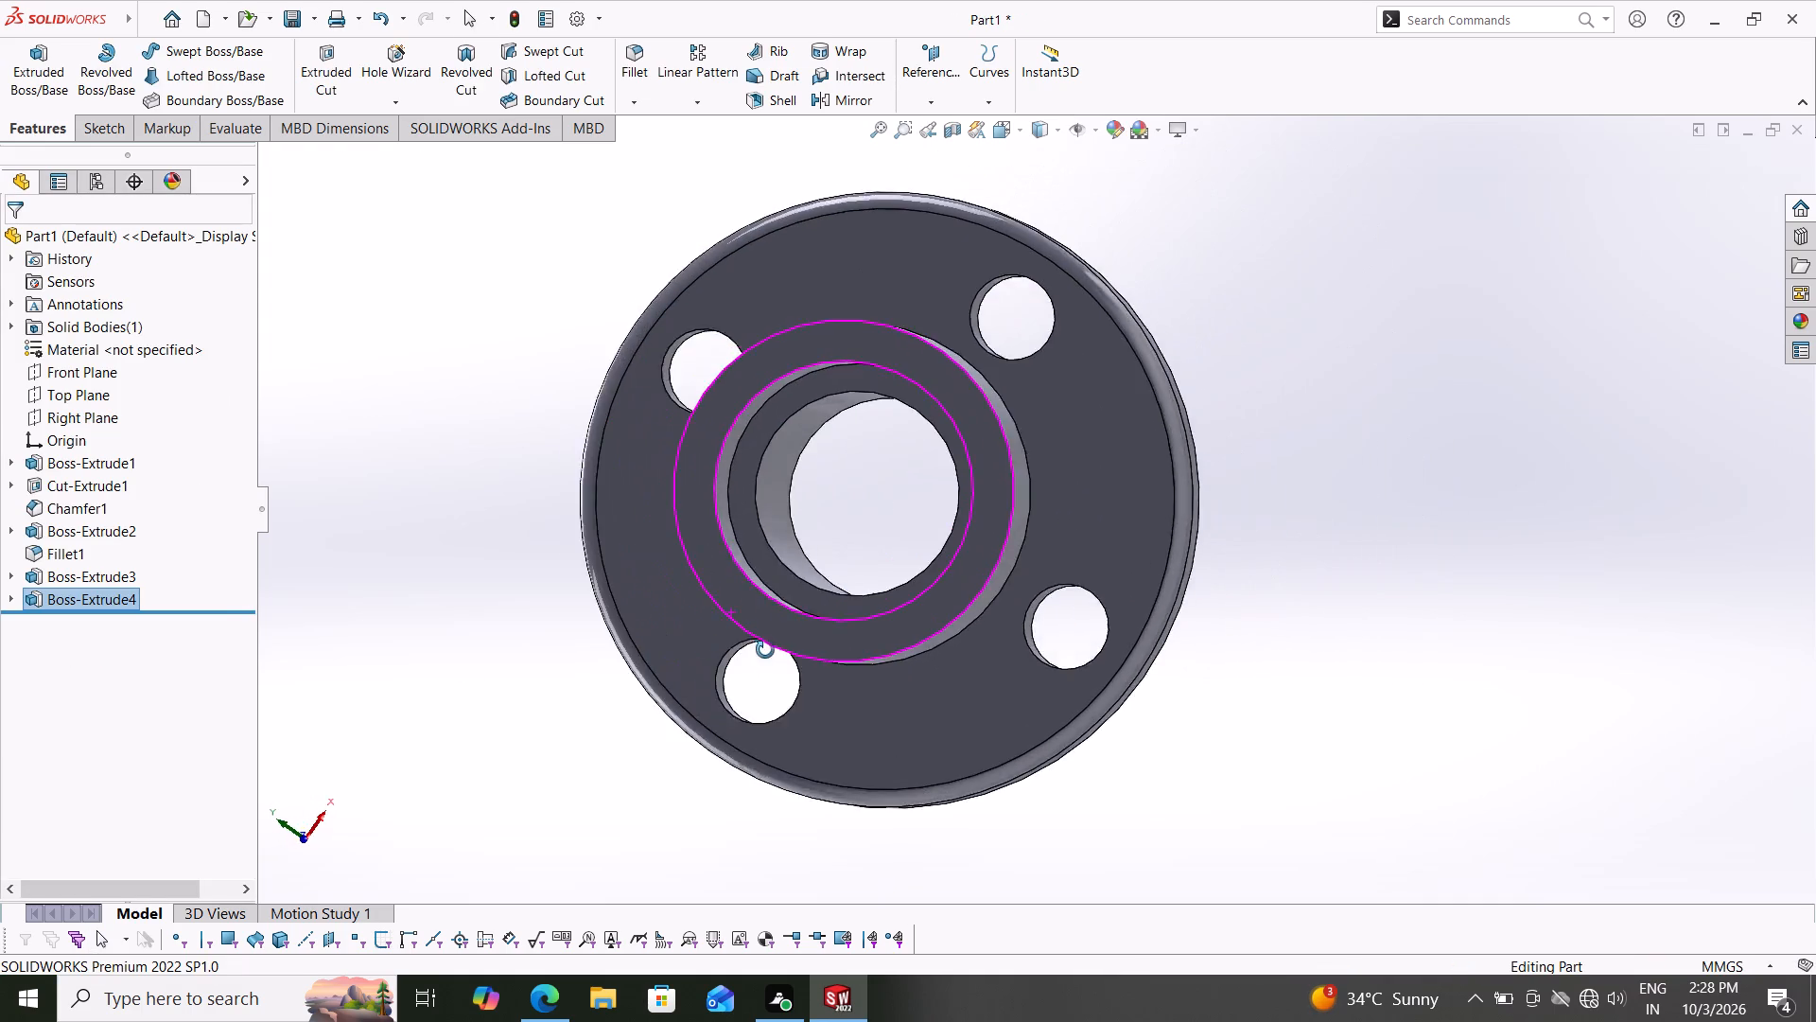
pyautogui.moveTo(765, 650); pyautogui.dragTo(726, 720, button='middle')
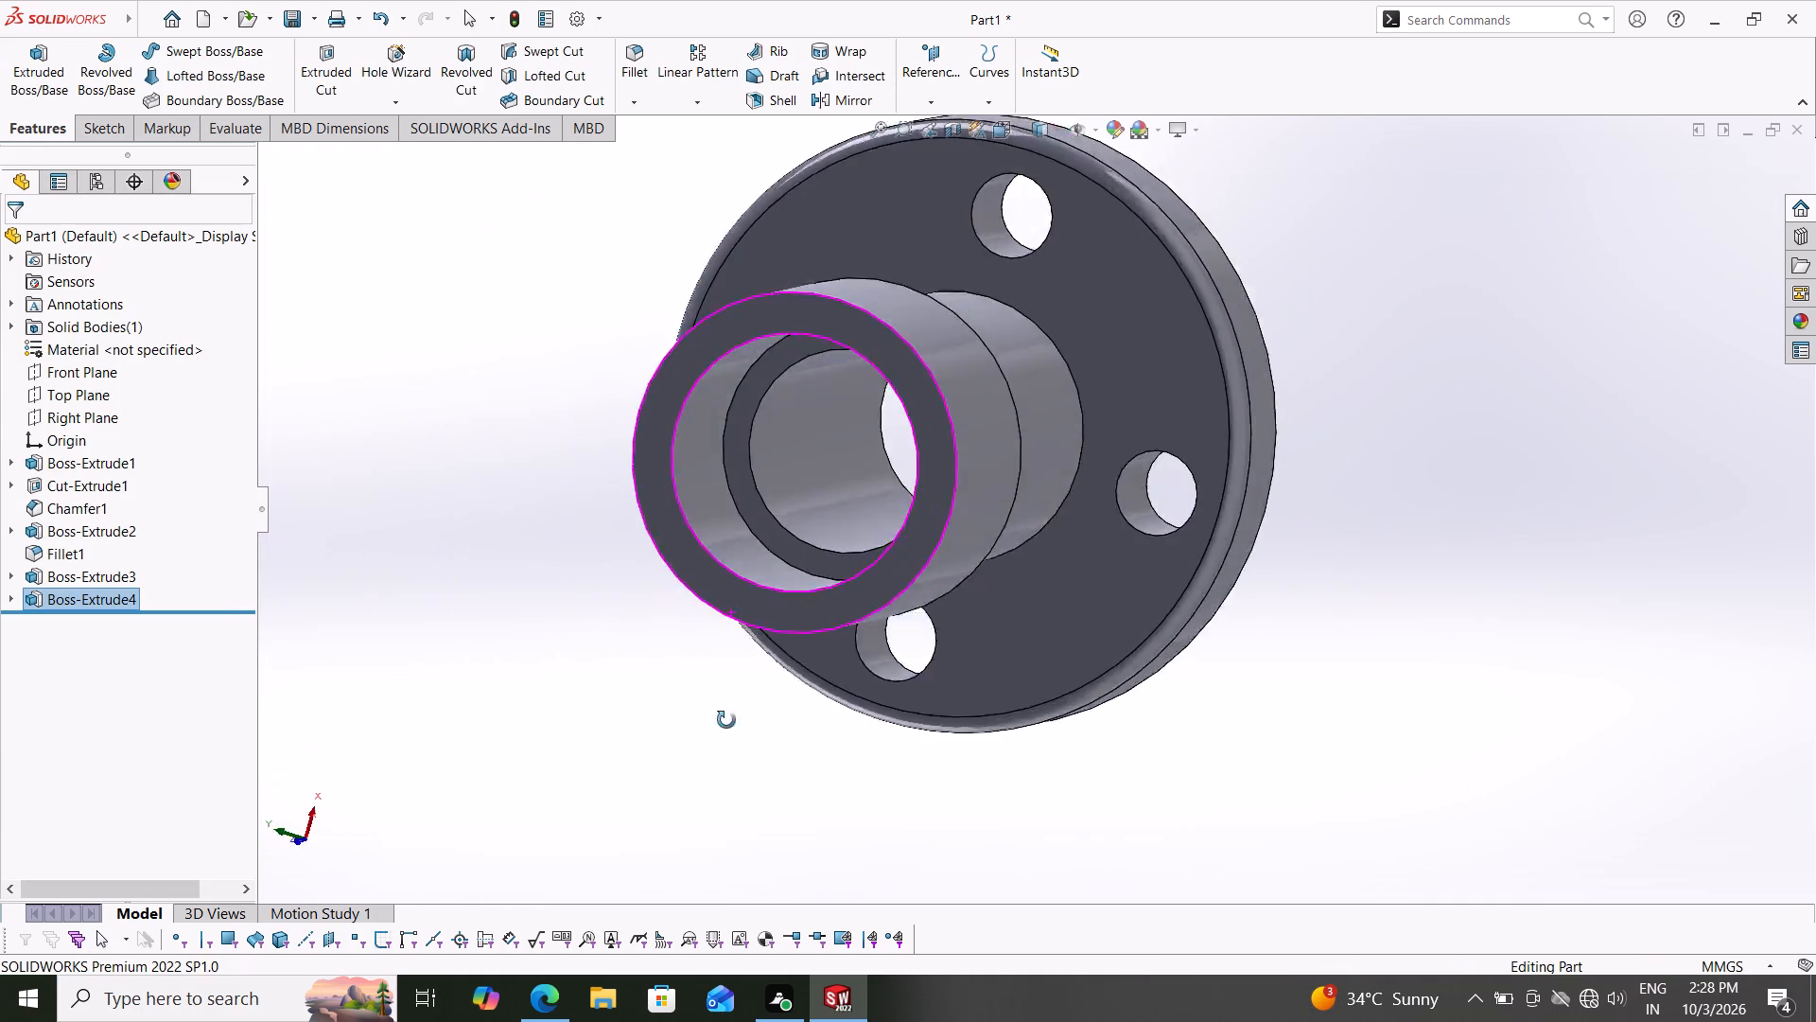
pyautogui.moveTo(726, 720); pyautogui.dragTo(596, 710, button='middle')
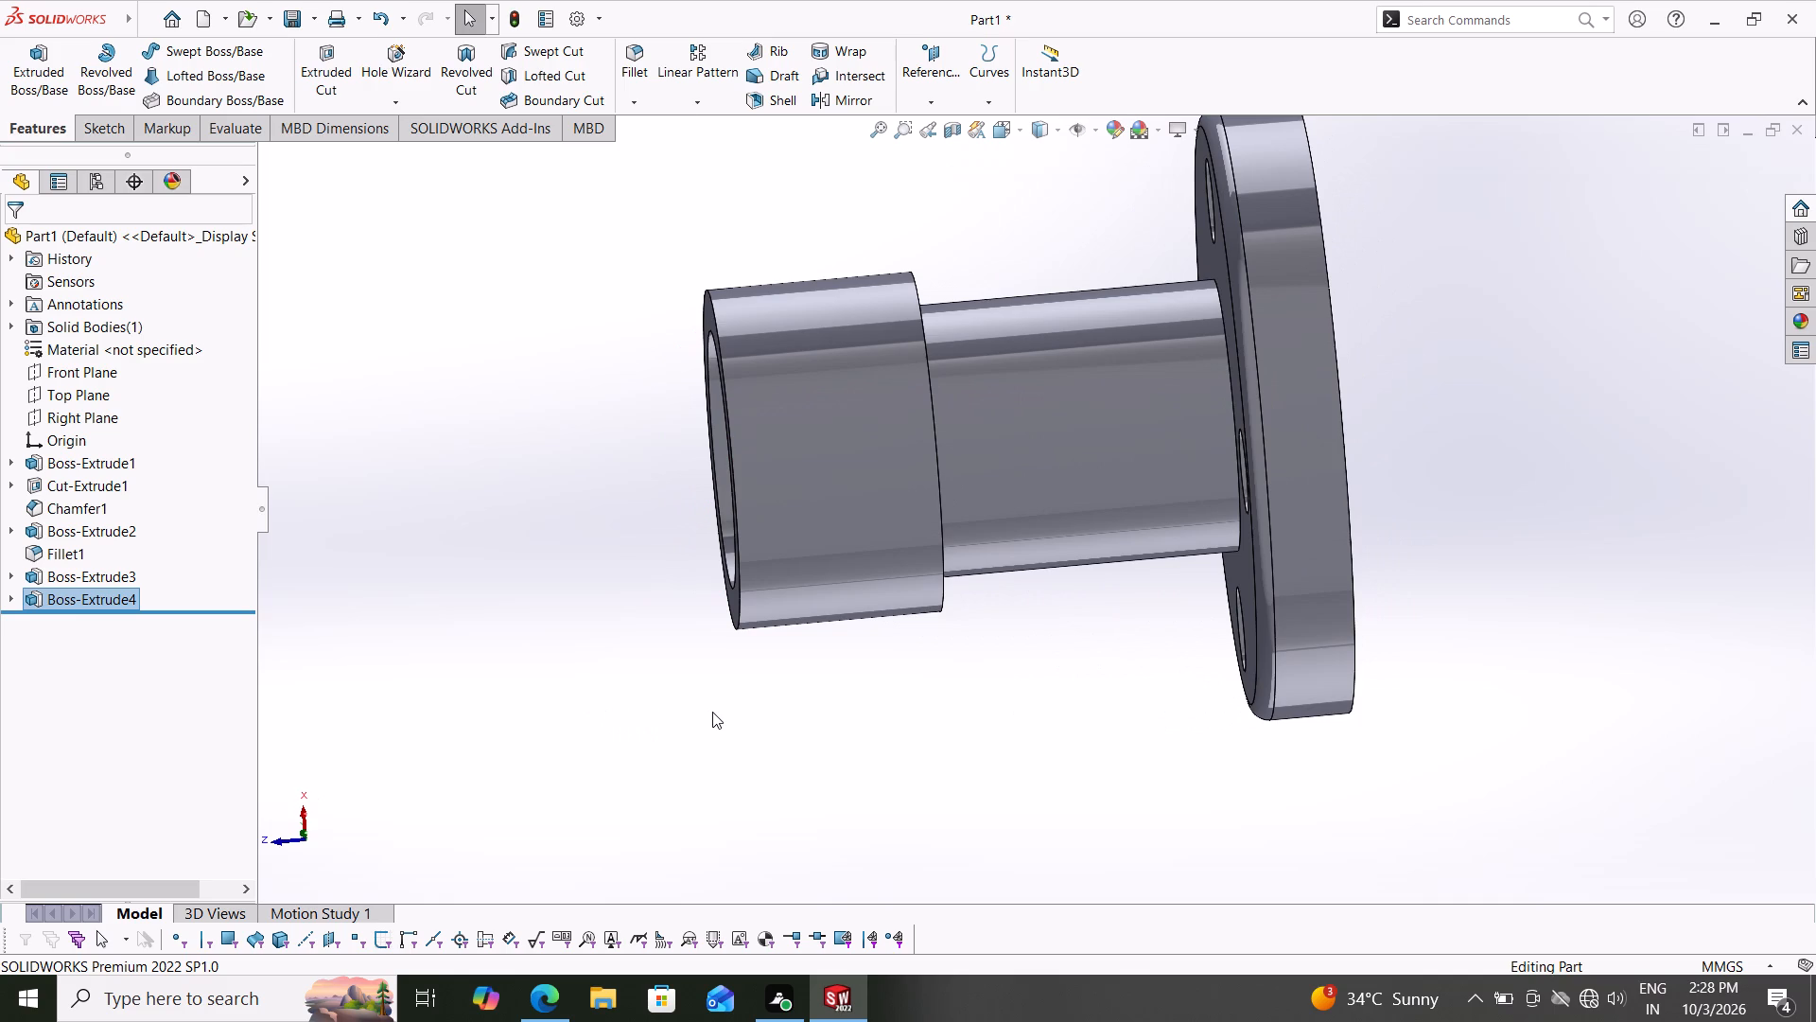
pyautogui.scroll(-1, 882, 646)
pyautogui.scroll(1, 883, 661)
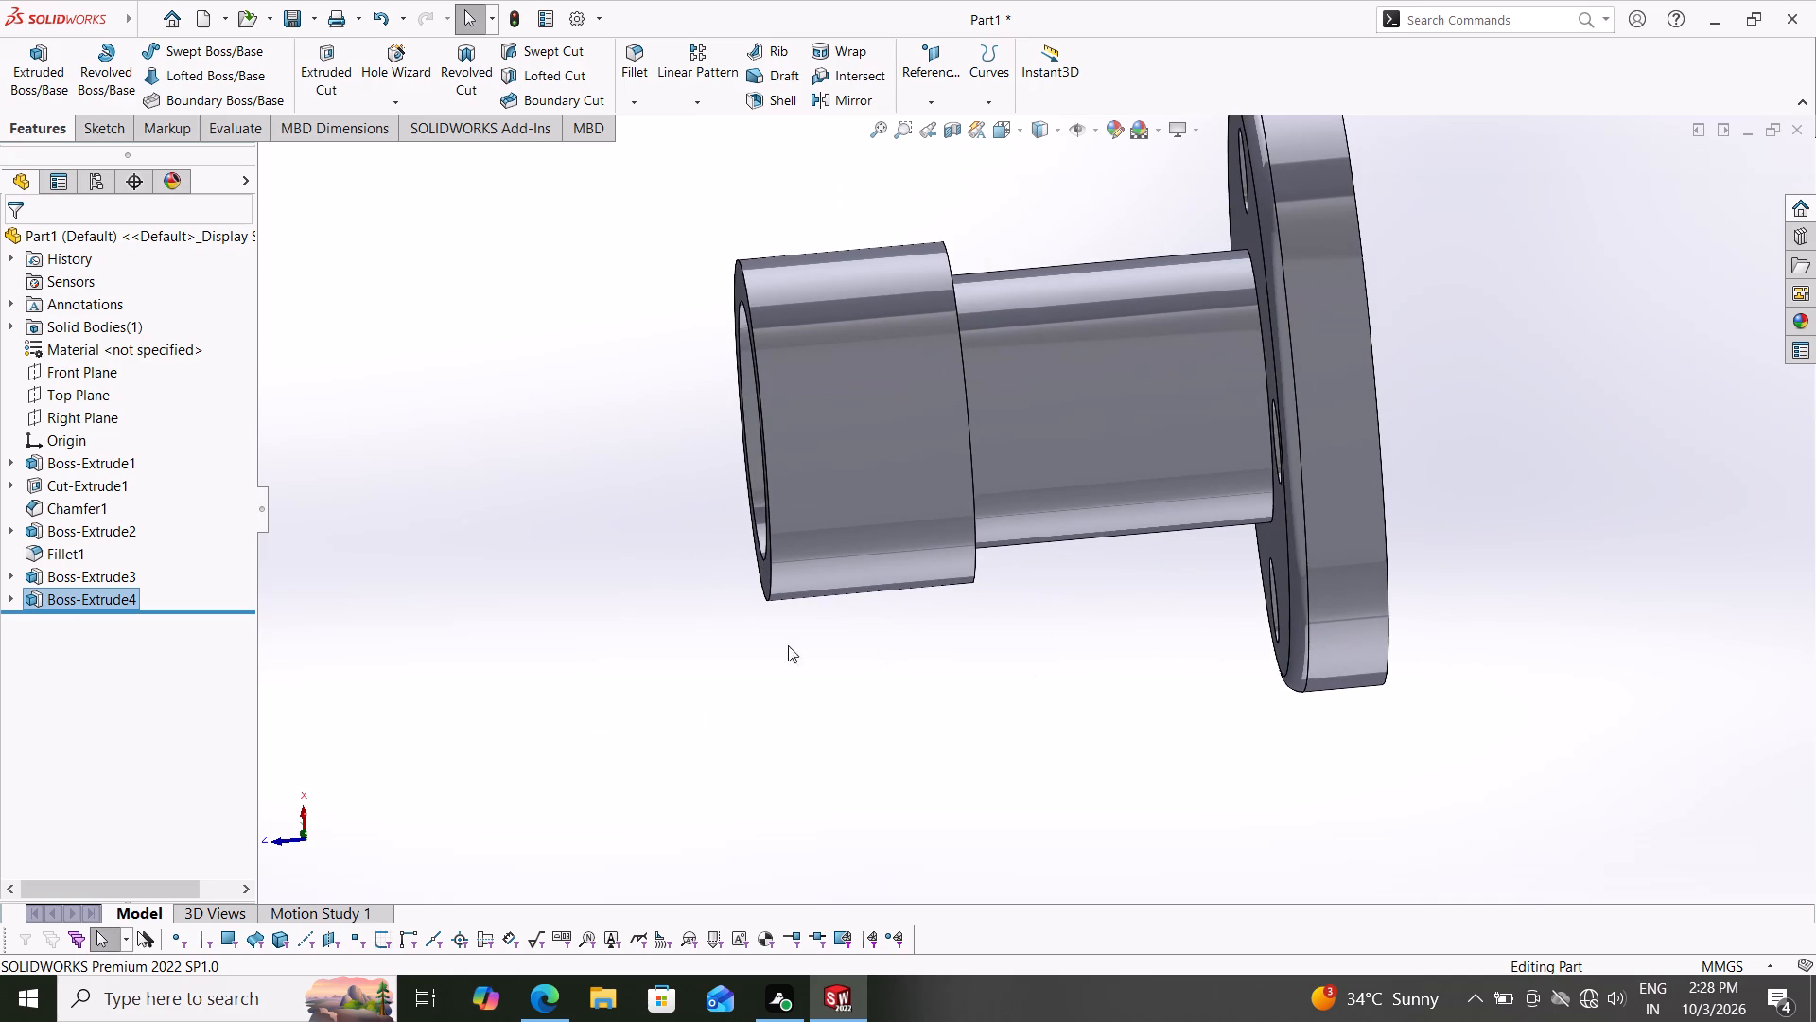
pyautogui.moveTo(884, 689); pyautogui.dragTo(952, 652, button='middle')
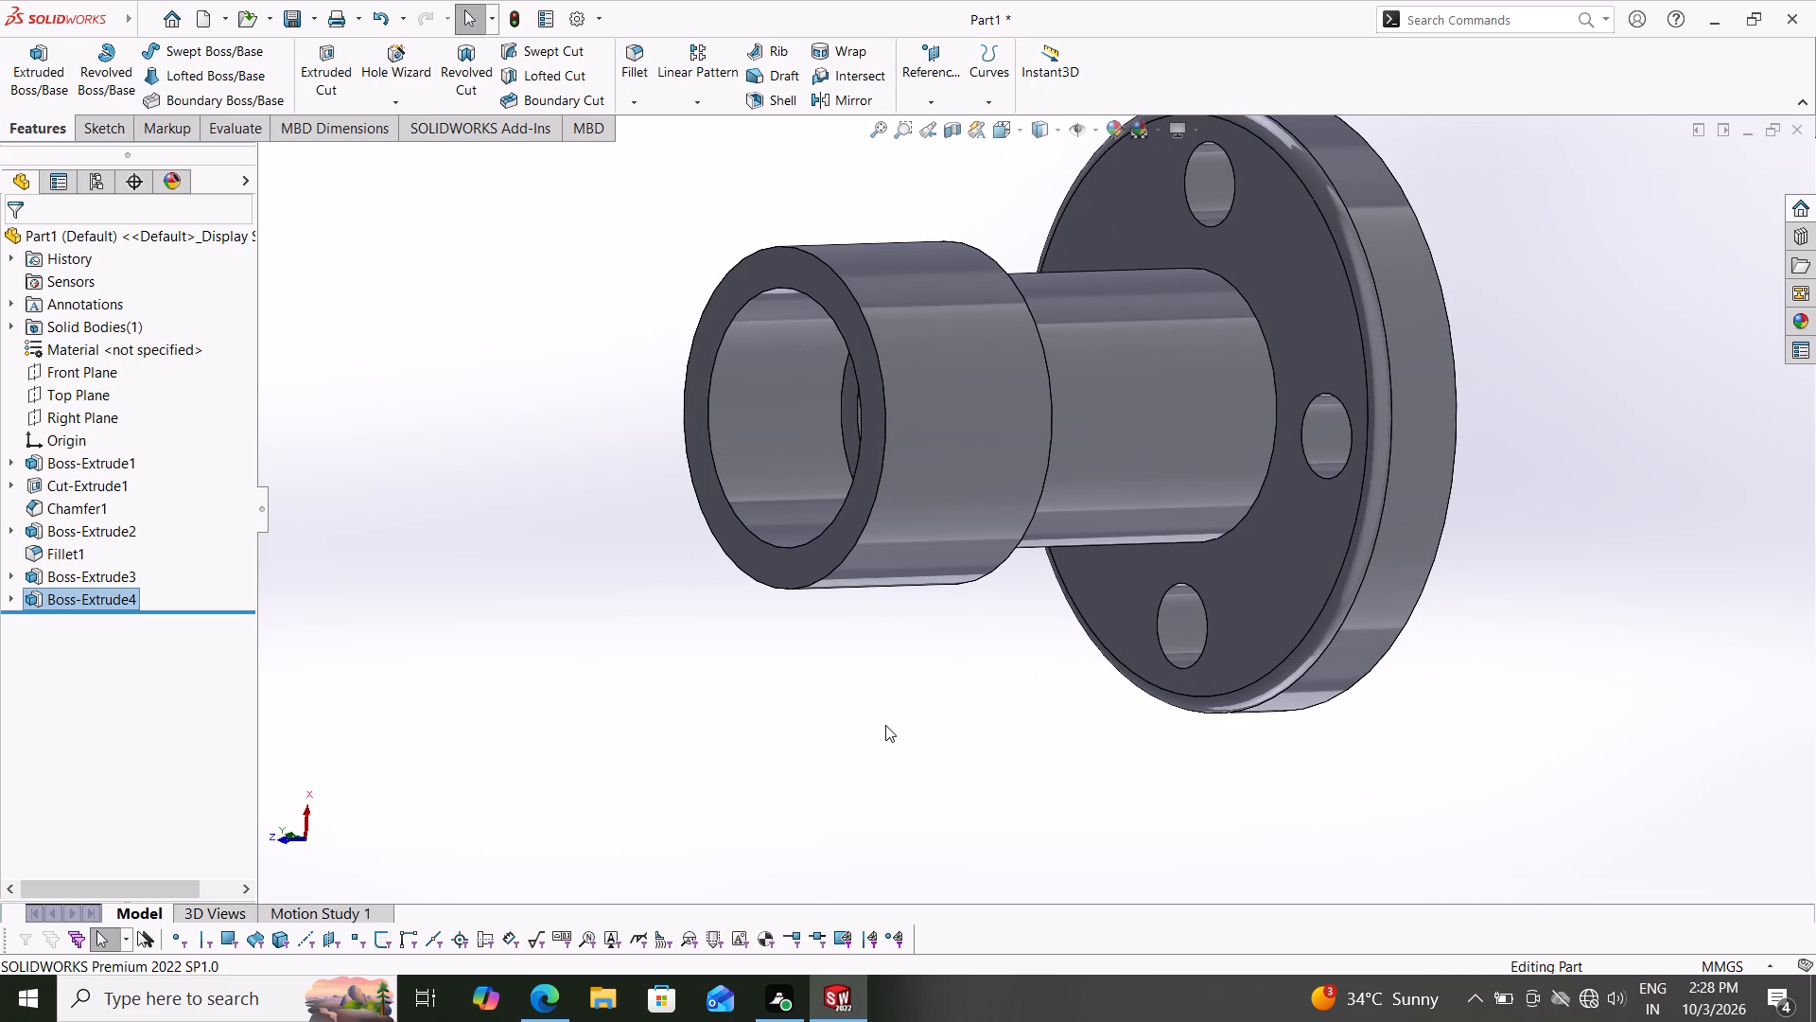
pyautogui.moveTo(884, 726); pyautogui.dragTo(955, 703, button='middle')
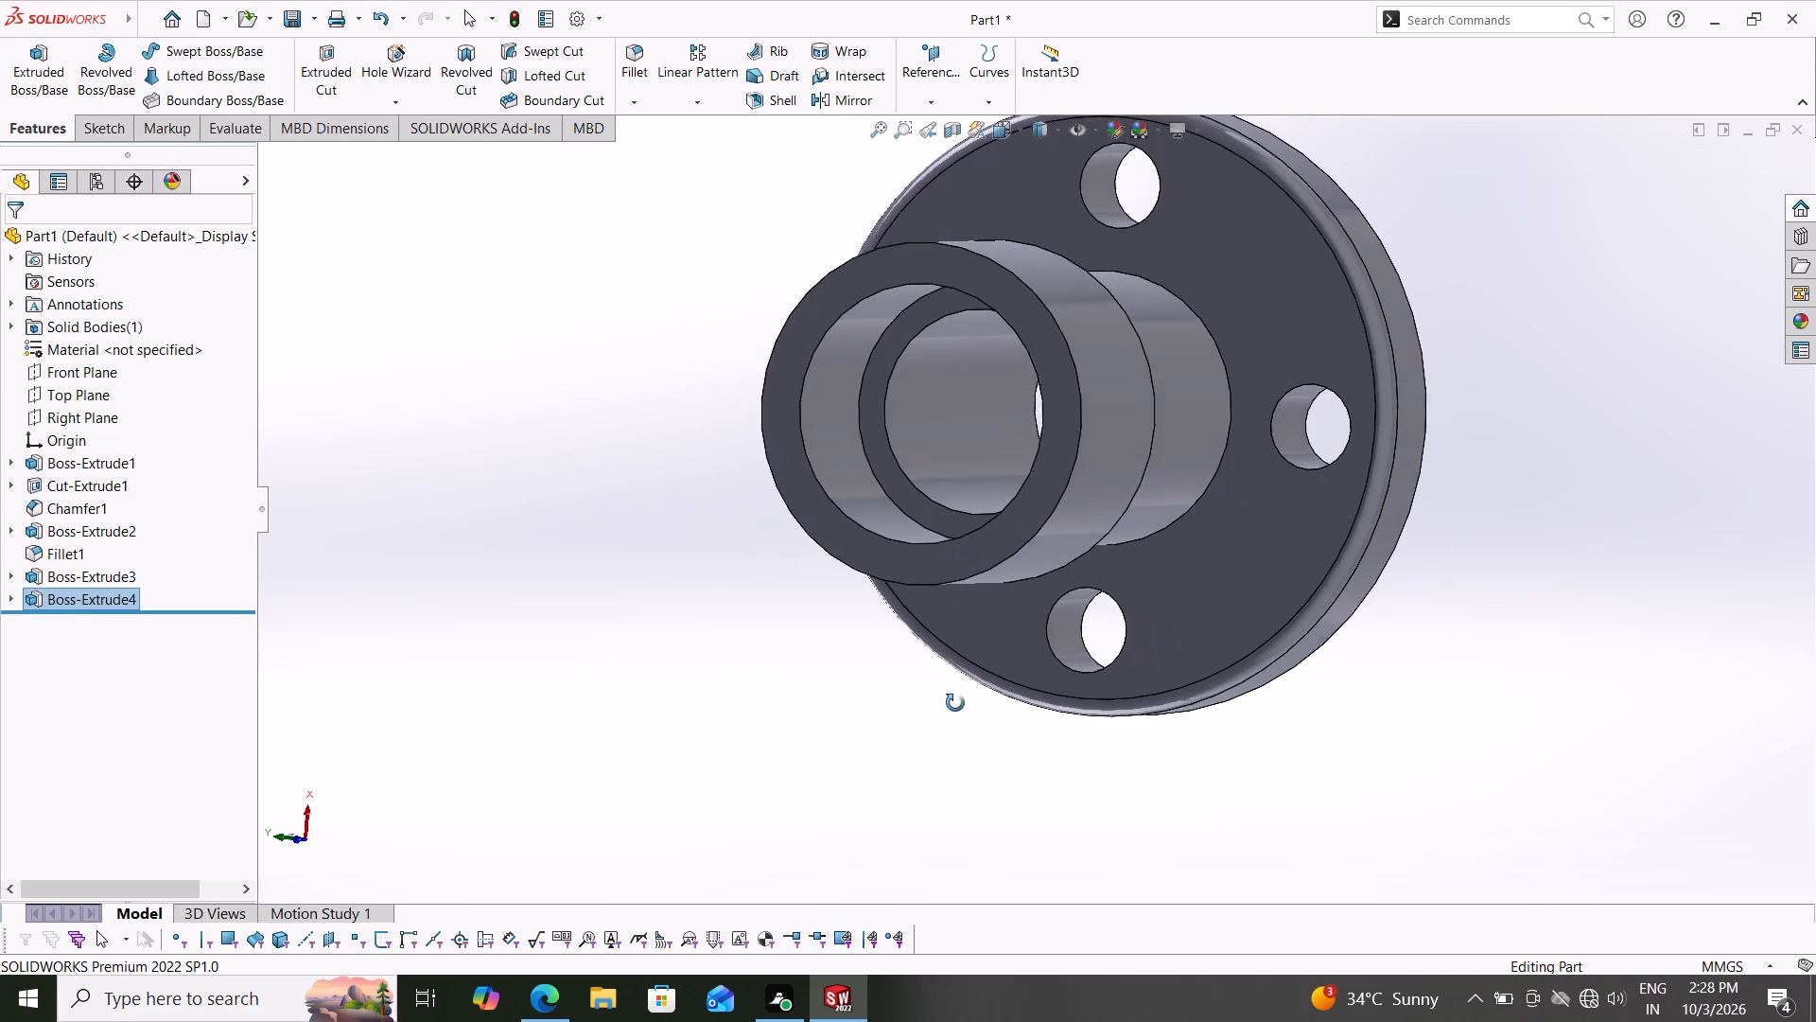
pyautogui.moveTo(955, 703); pyautogui.dragTo(951, 698, button='middle')
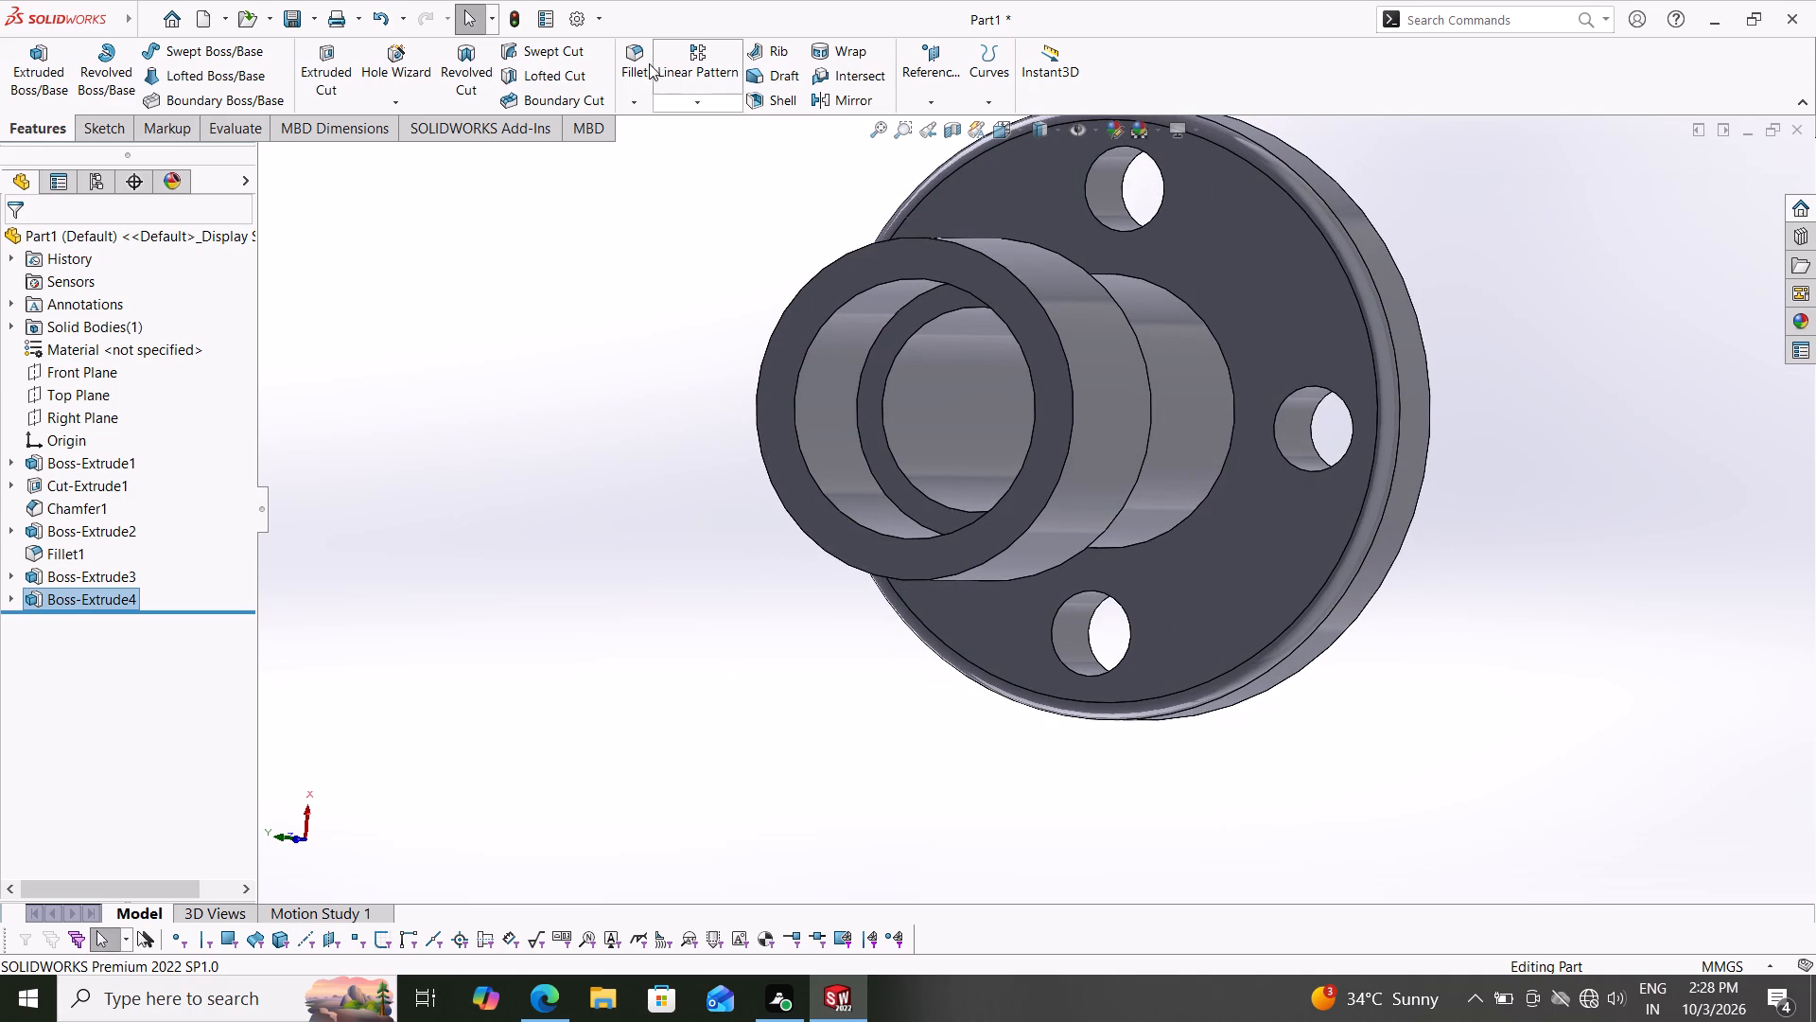
pyautogui.click(637, 58)
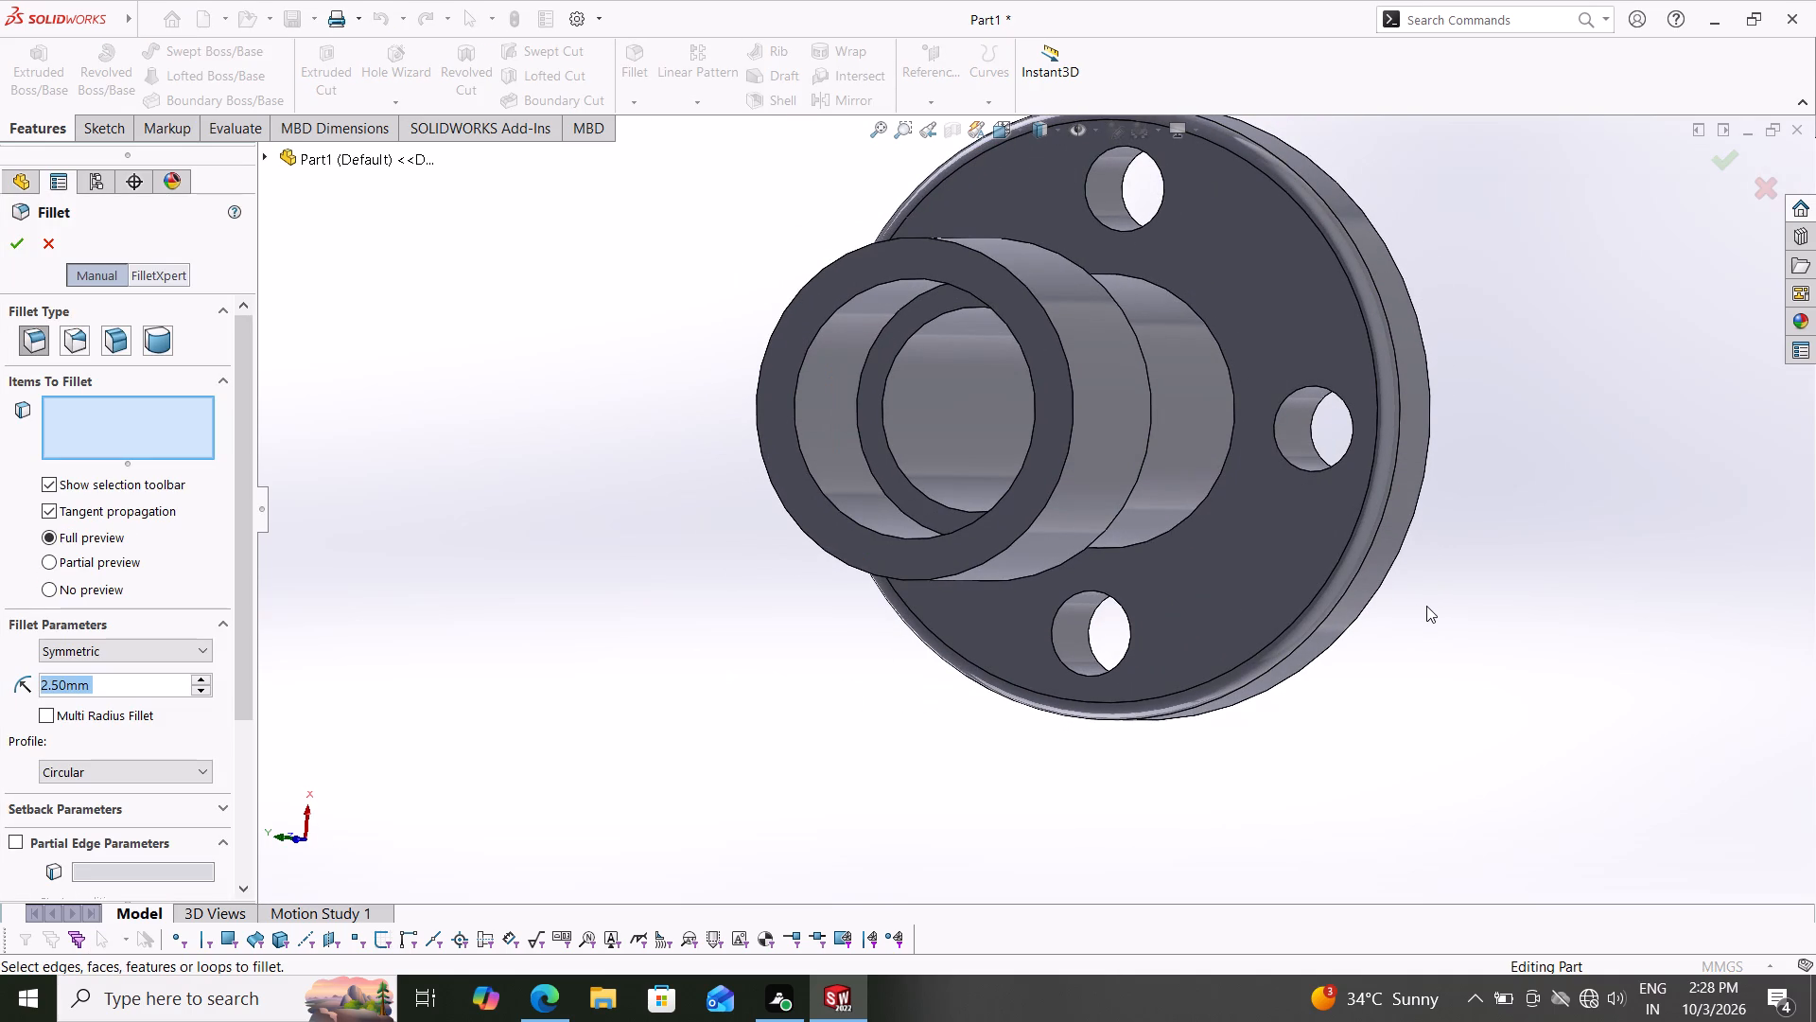
pyautogui.moveTo(1474, 511); pyautogui.dragTo(1431, 559, button='middle')
pyautogui.click(1266, 368)
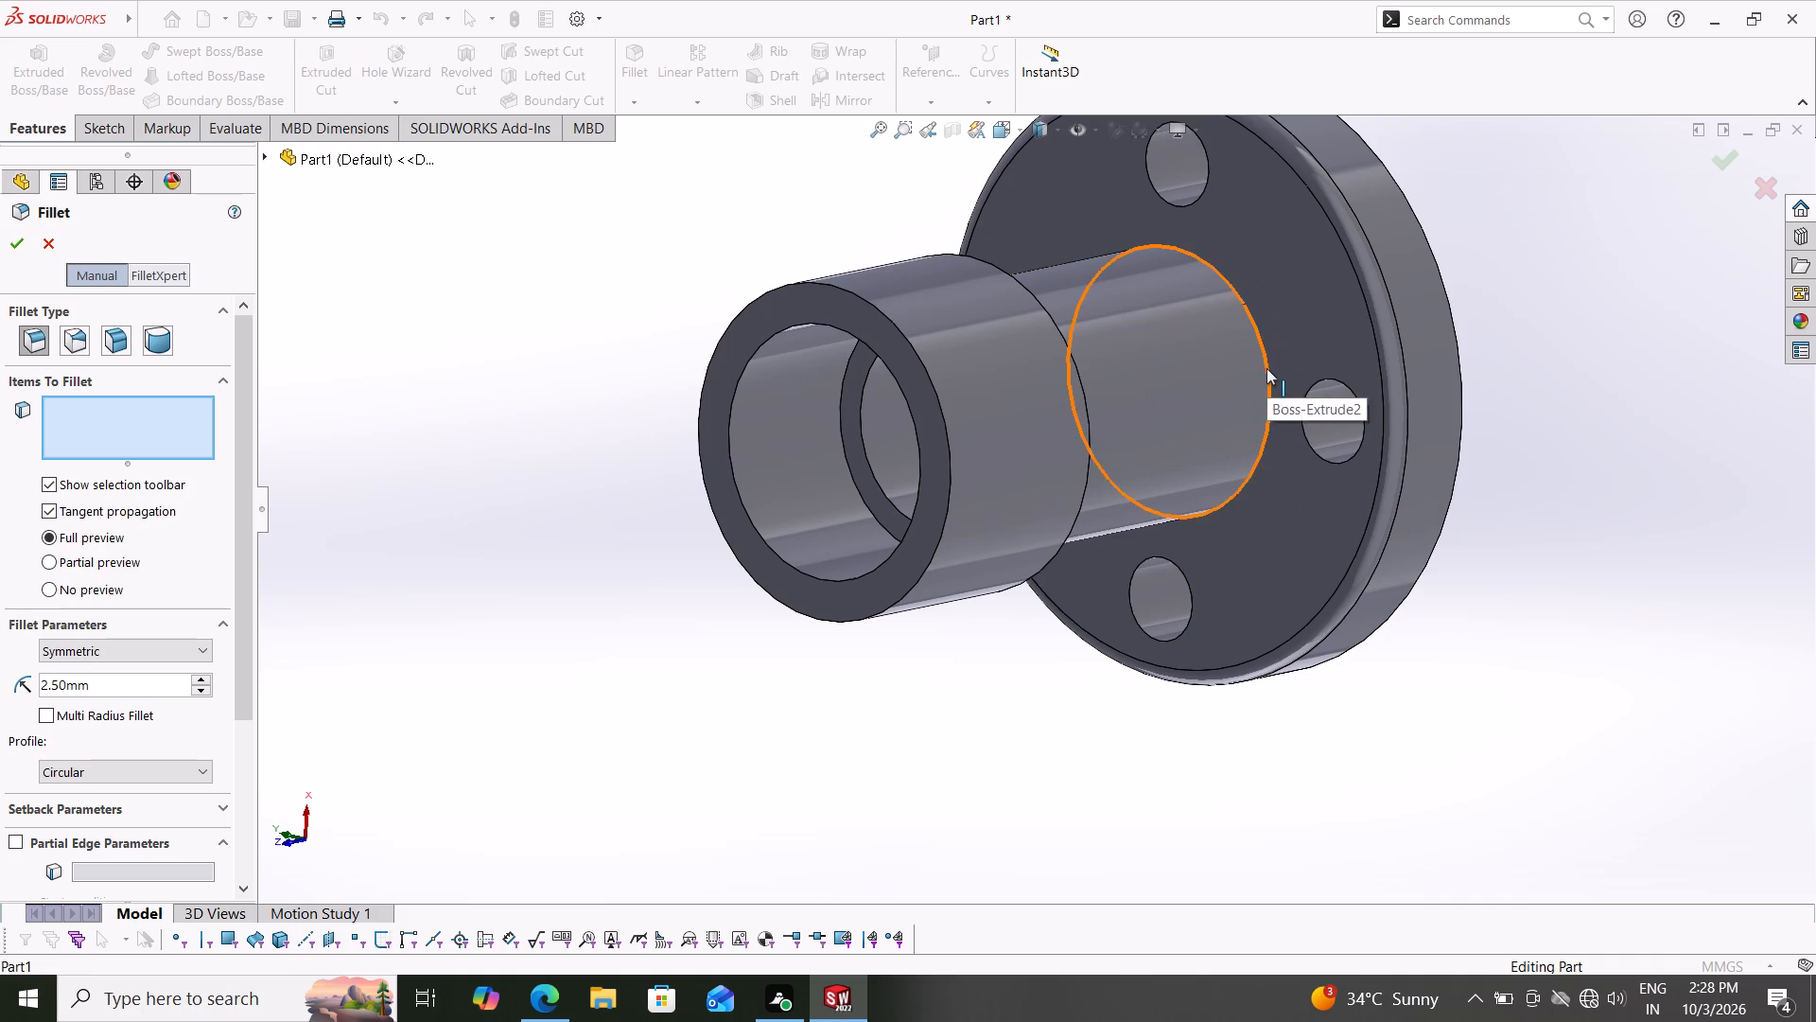
pyautogui.click(16, 244)
pyautogui.moveTo(966, 806); pyautogui.dragTo(1068, 722, button='middle')
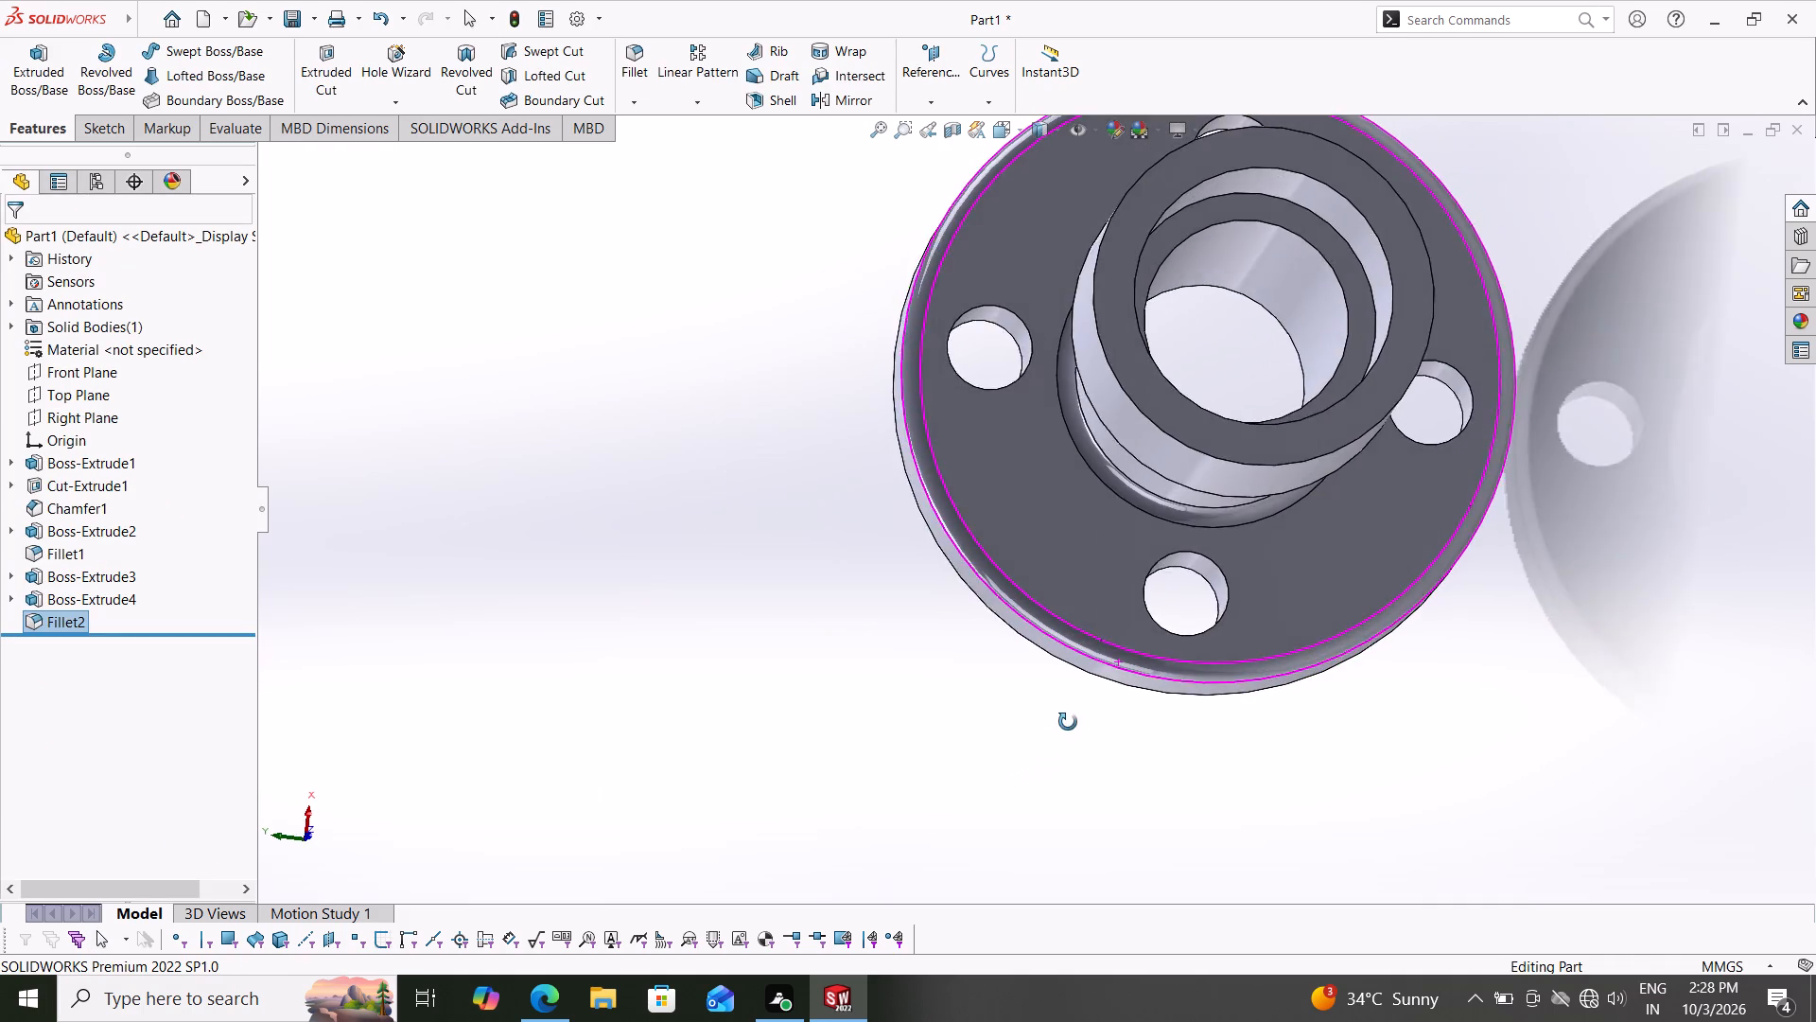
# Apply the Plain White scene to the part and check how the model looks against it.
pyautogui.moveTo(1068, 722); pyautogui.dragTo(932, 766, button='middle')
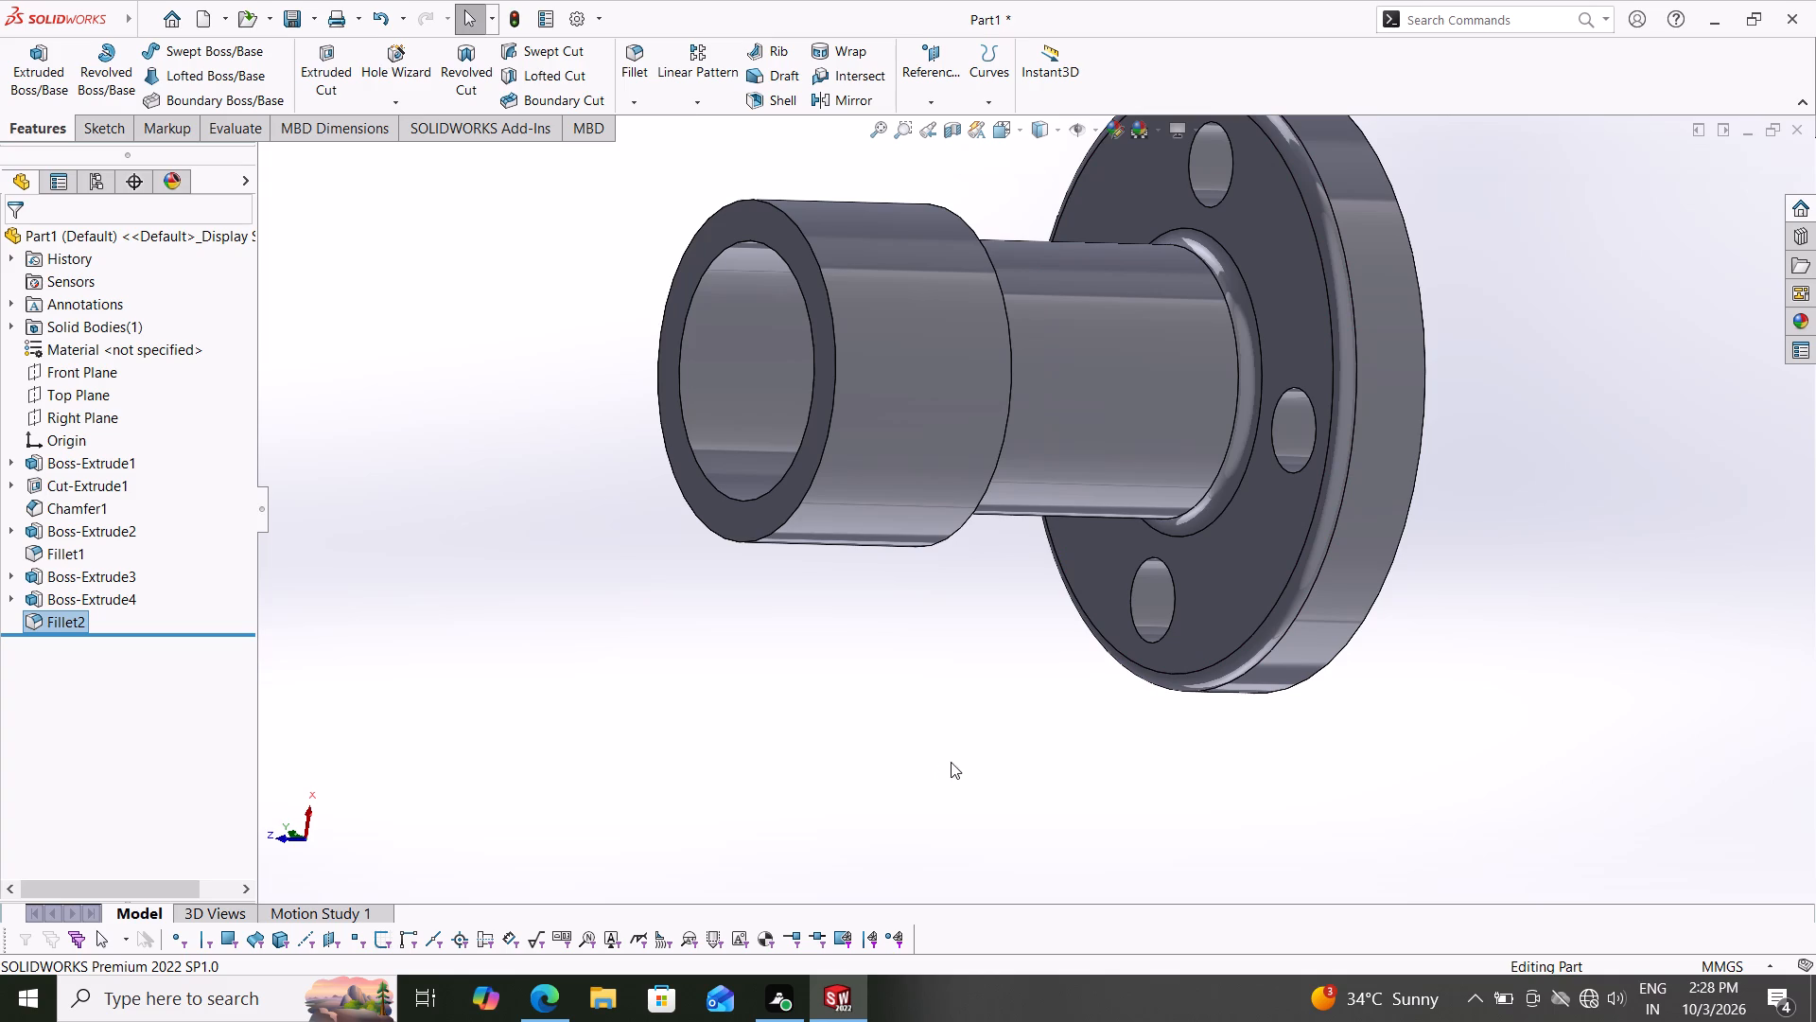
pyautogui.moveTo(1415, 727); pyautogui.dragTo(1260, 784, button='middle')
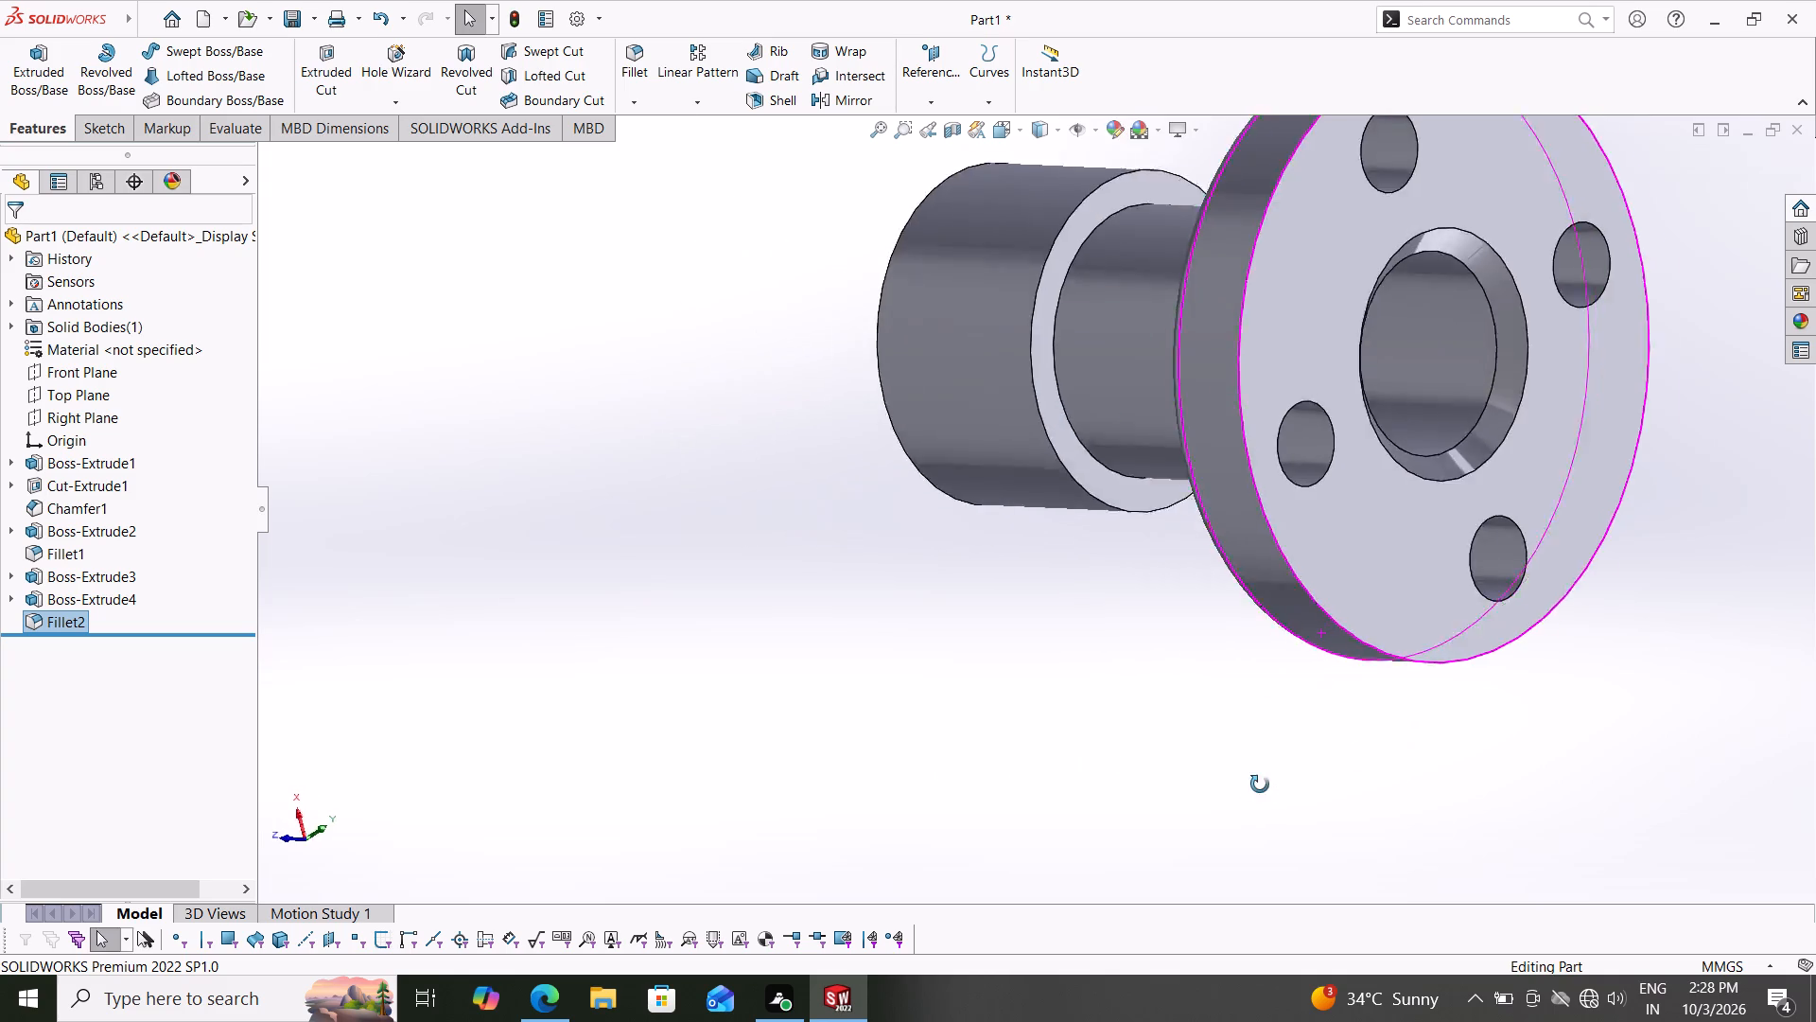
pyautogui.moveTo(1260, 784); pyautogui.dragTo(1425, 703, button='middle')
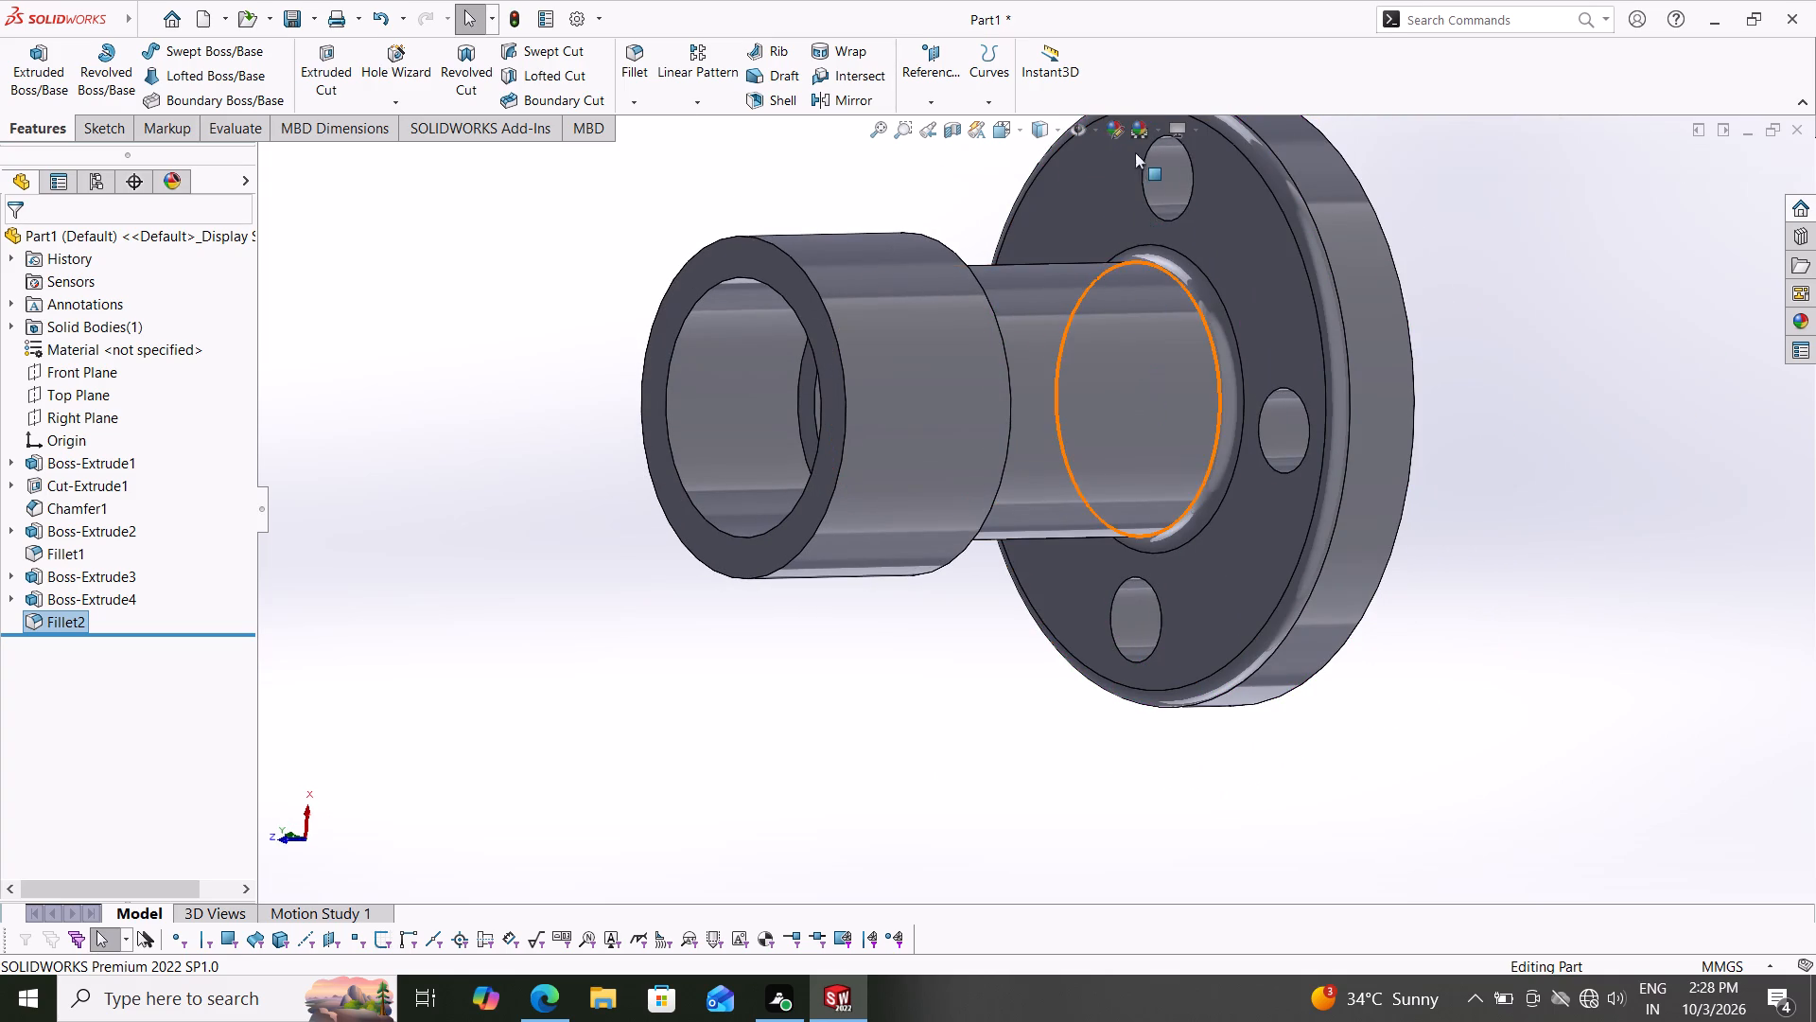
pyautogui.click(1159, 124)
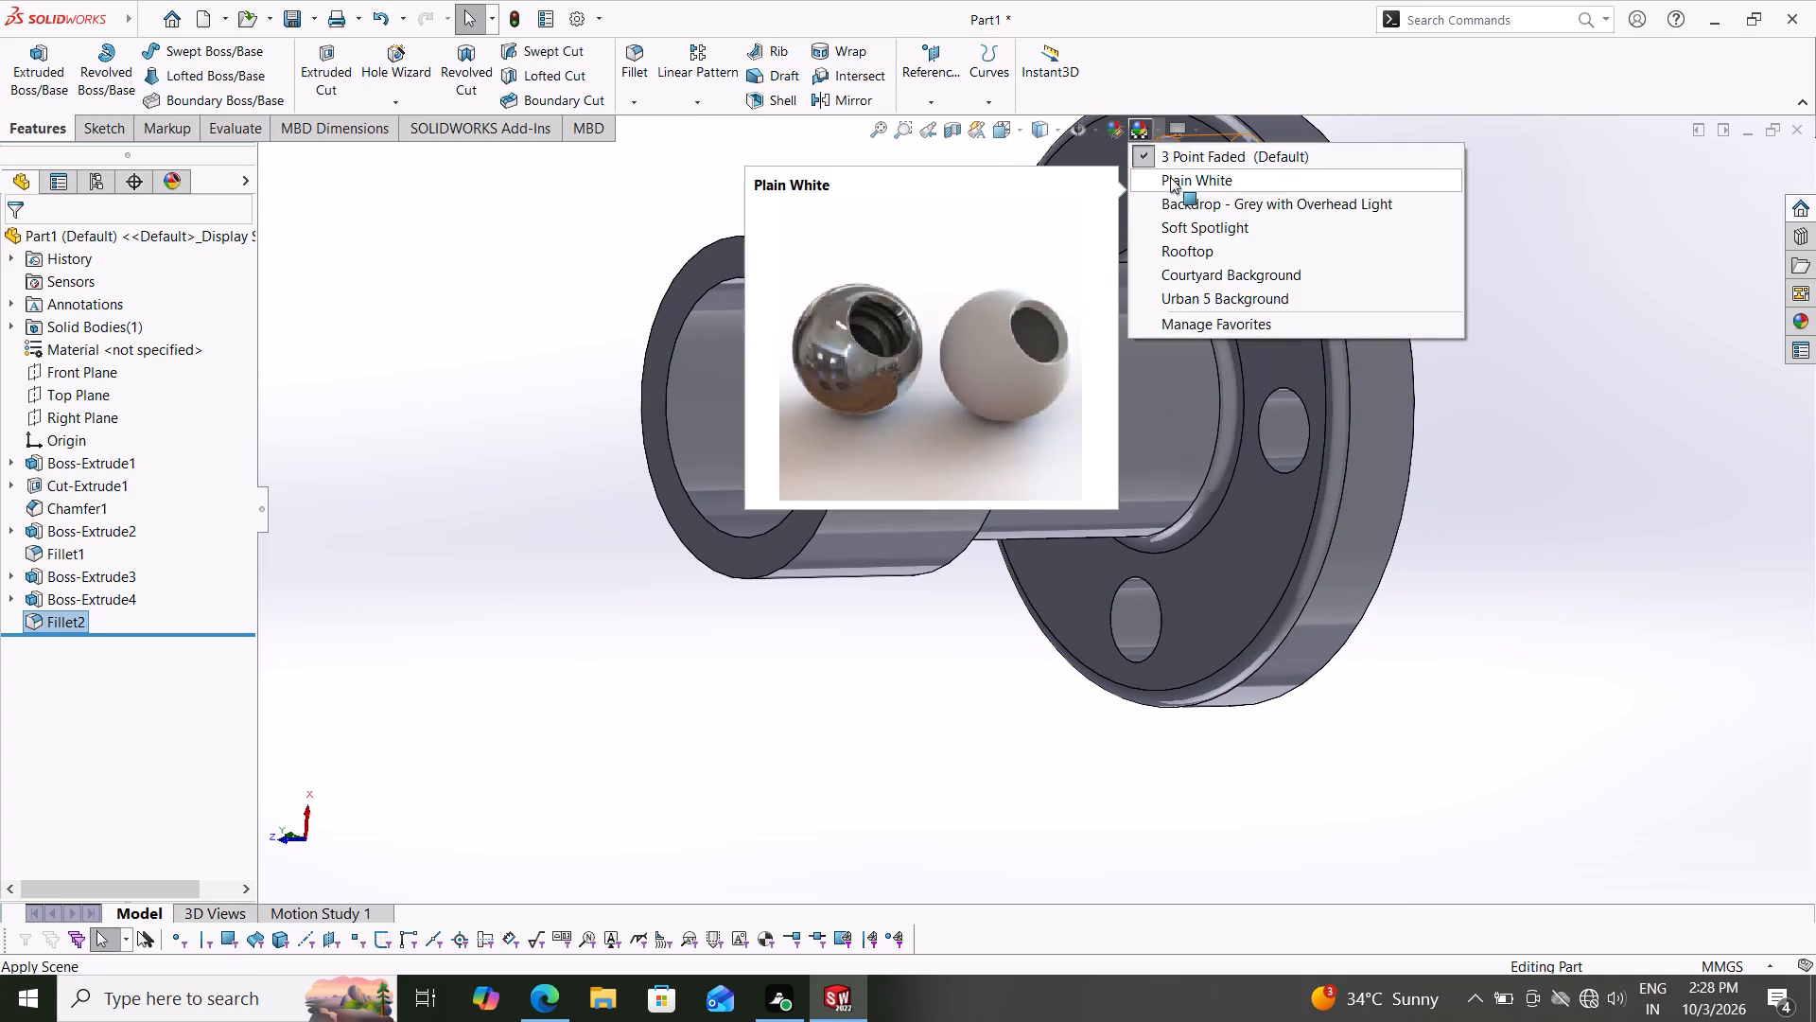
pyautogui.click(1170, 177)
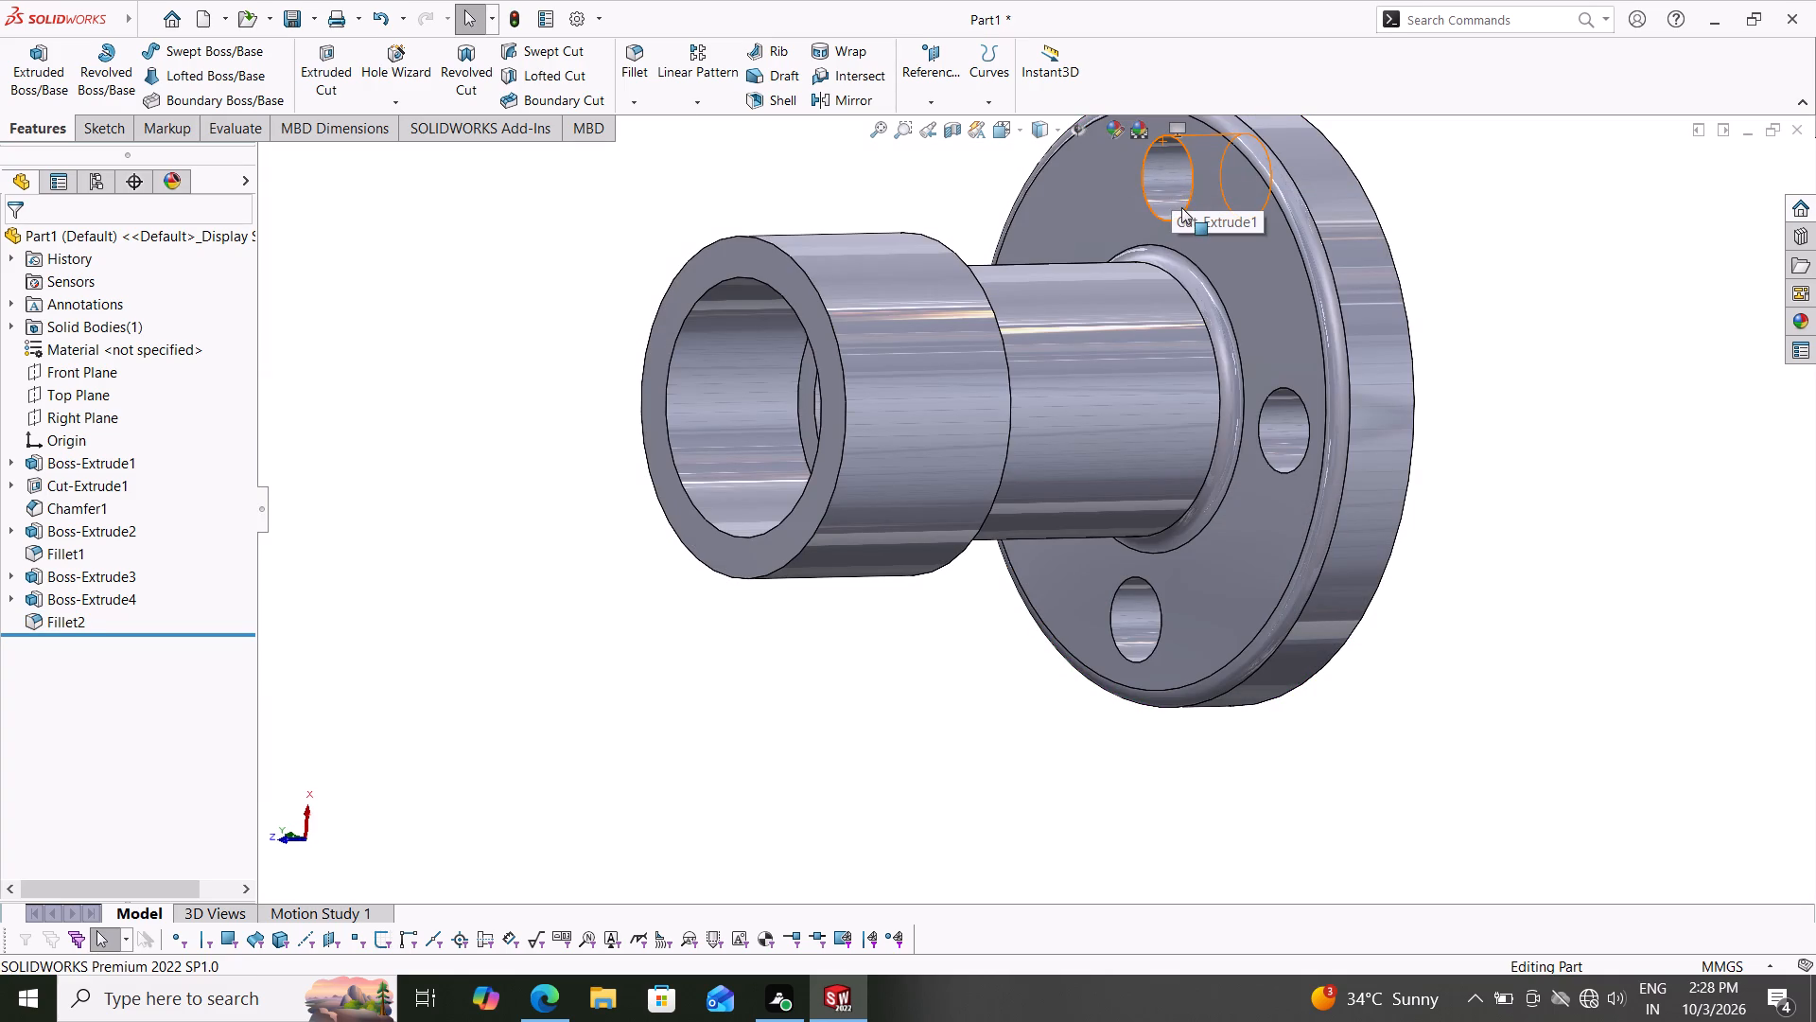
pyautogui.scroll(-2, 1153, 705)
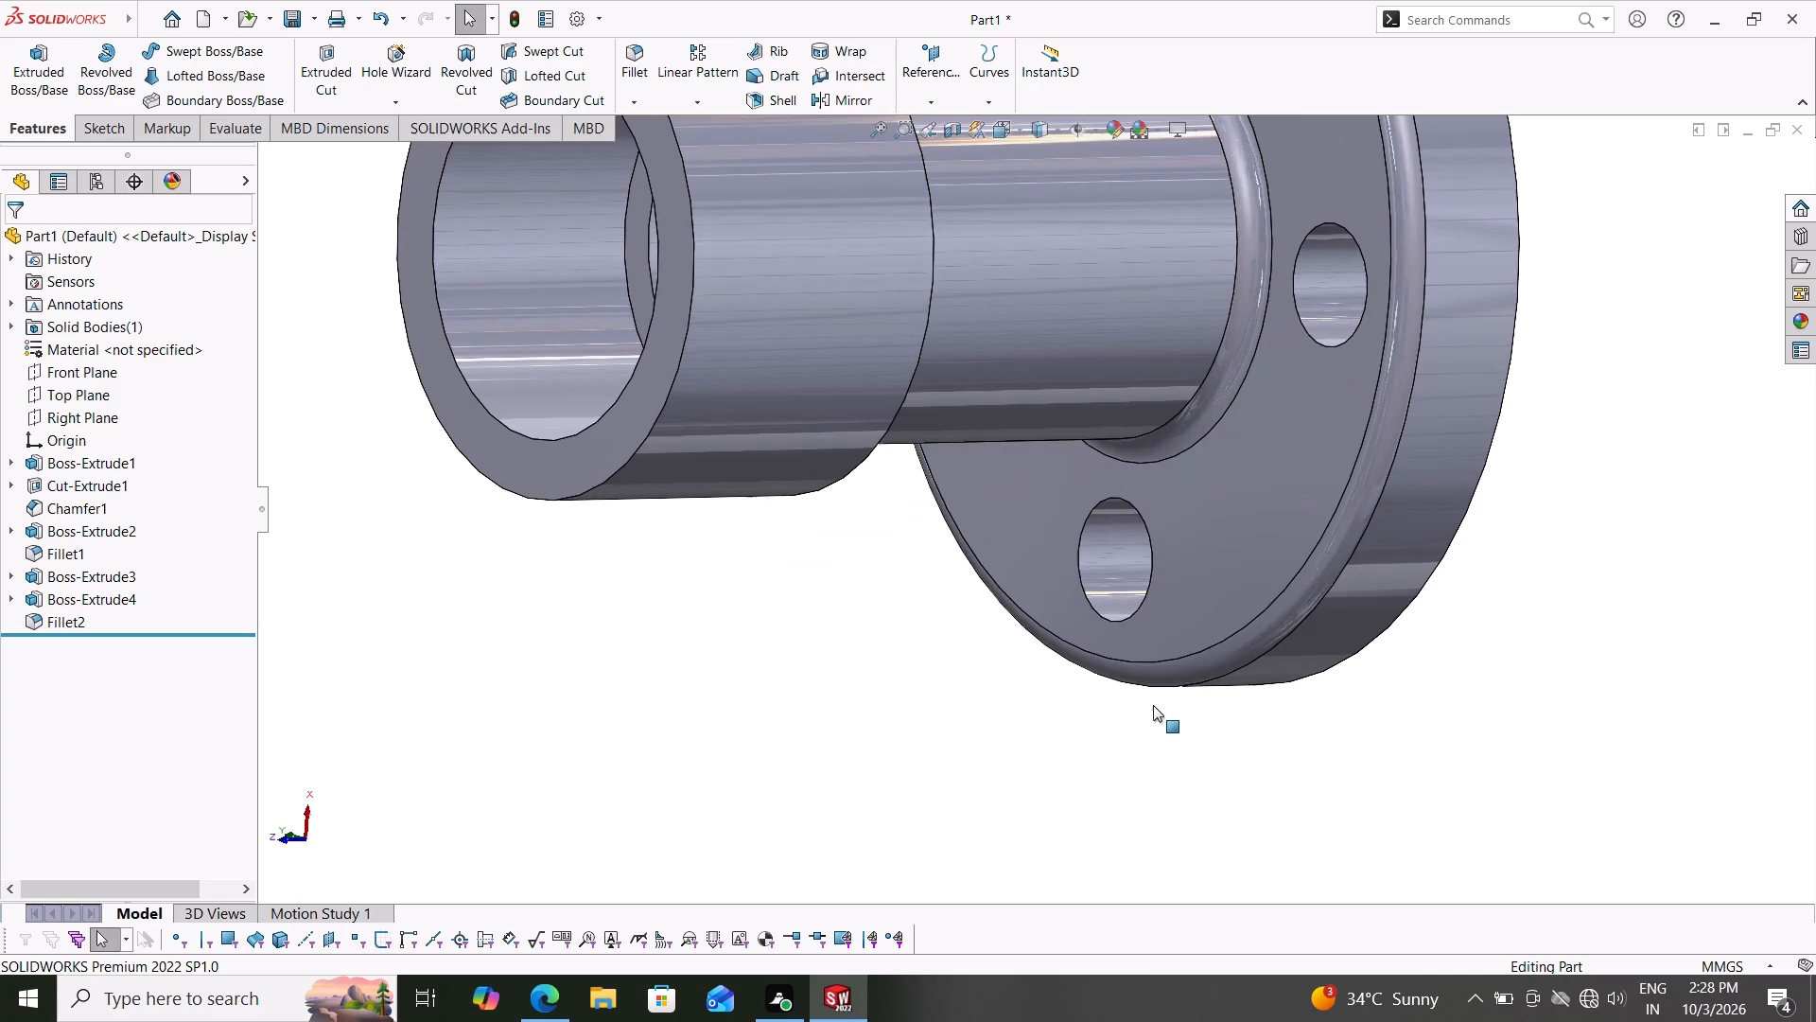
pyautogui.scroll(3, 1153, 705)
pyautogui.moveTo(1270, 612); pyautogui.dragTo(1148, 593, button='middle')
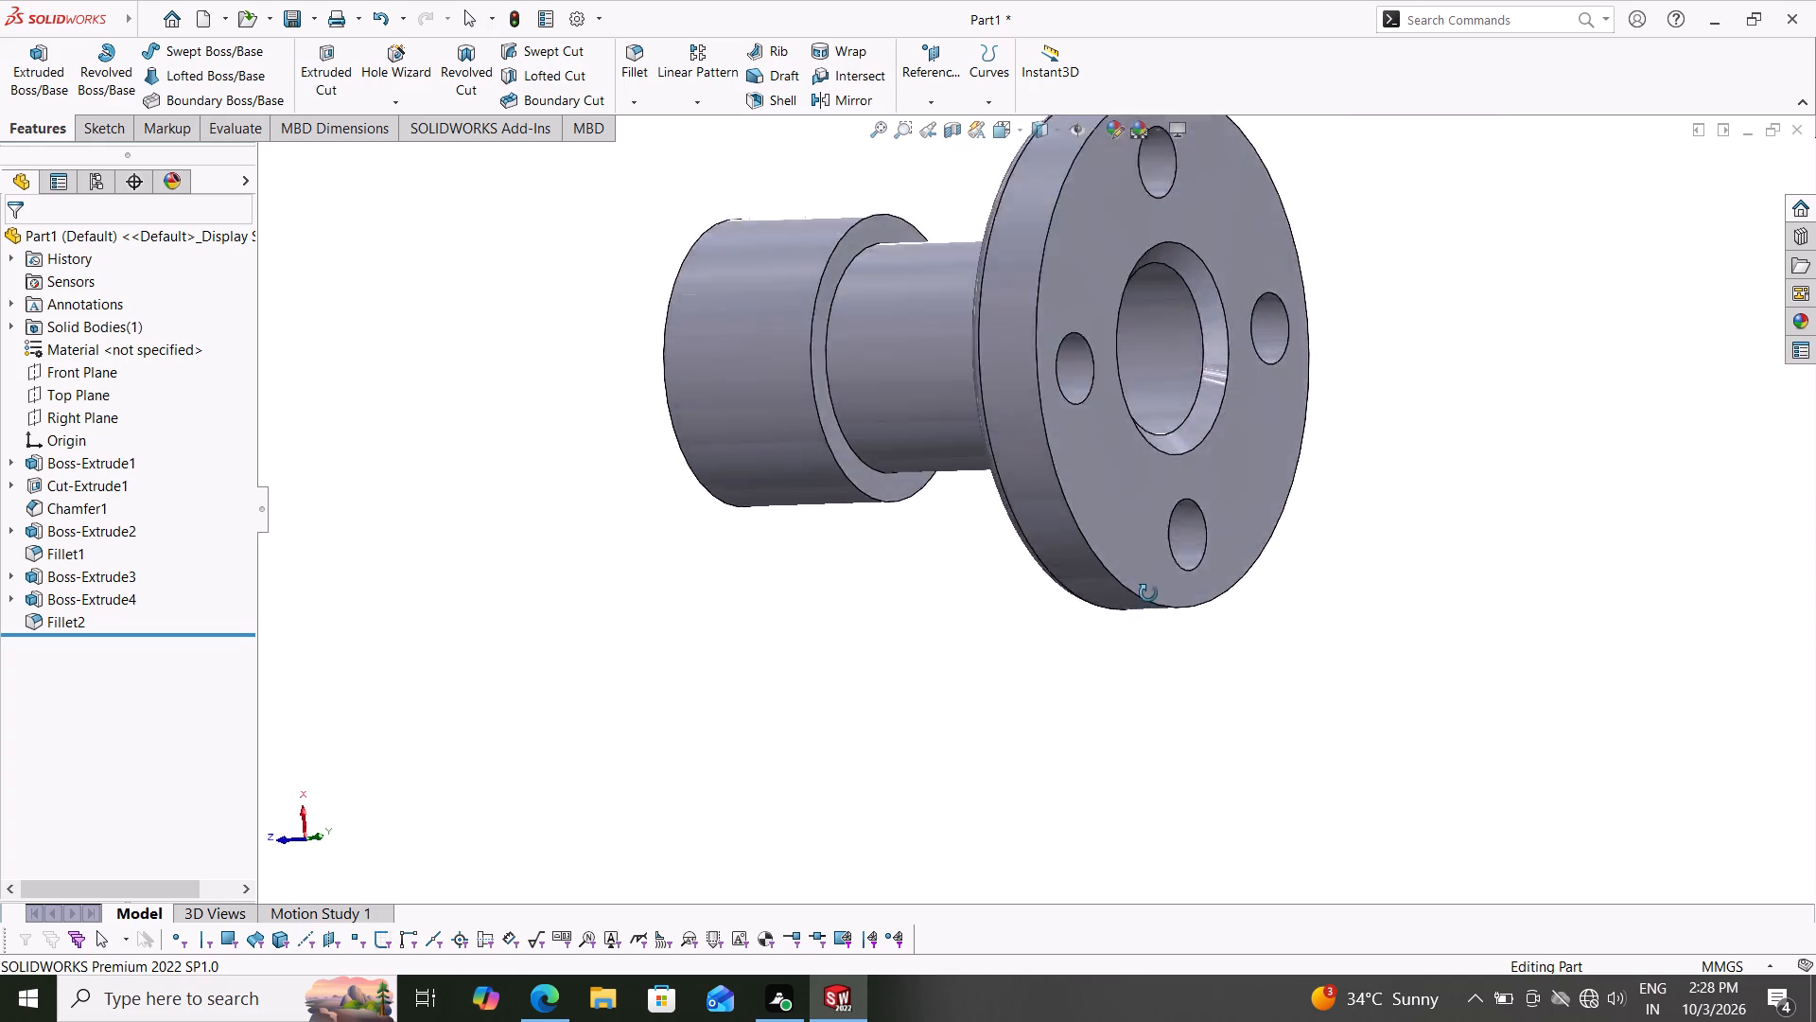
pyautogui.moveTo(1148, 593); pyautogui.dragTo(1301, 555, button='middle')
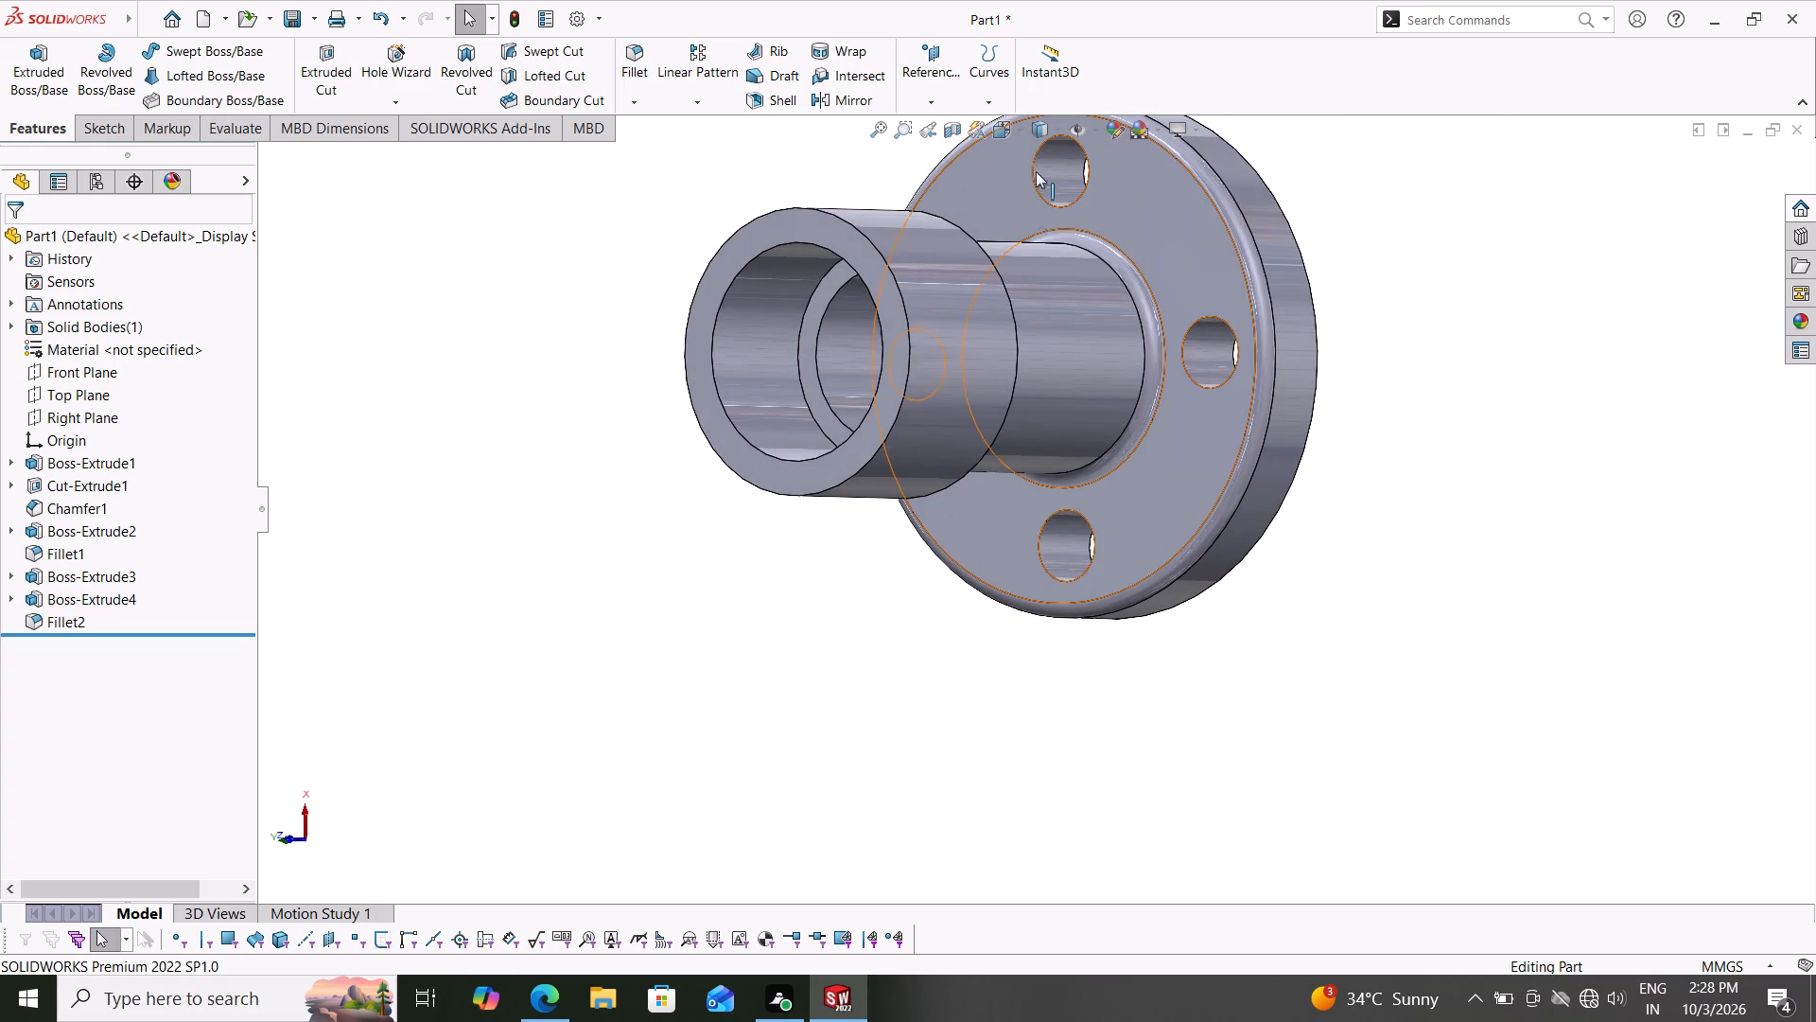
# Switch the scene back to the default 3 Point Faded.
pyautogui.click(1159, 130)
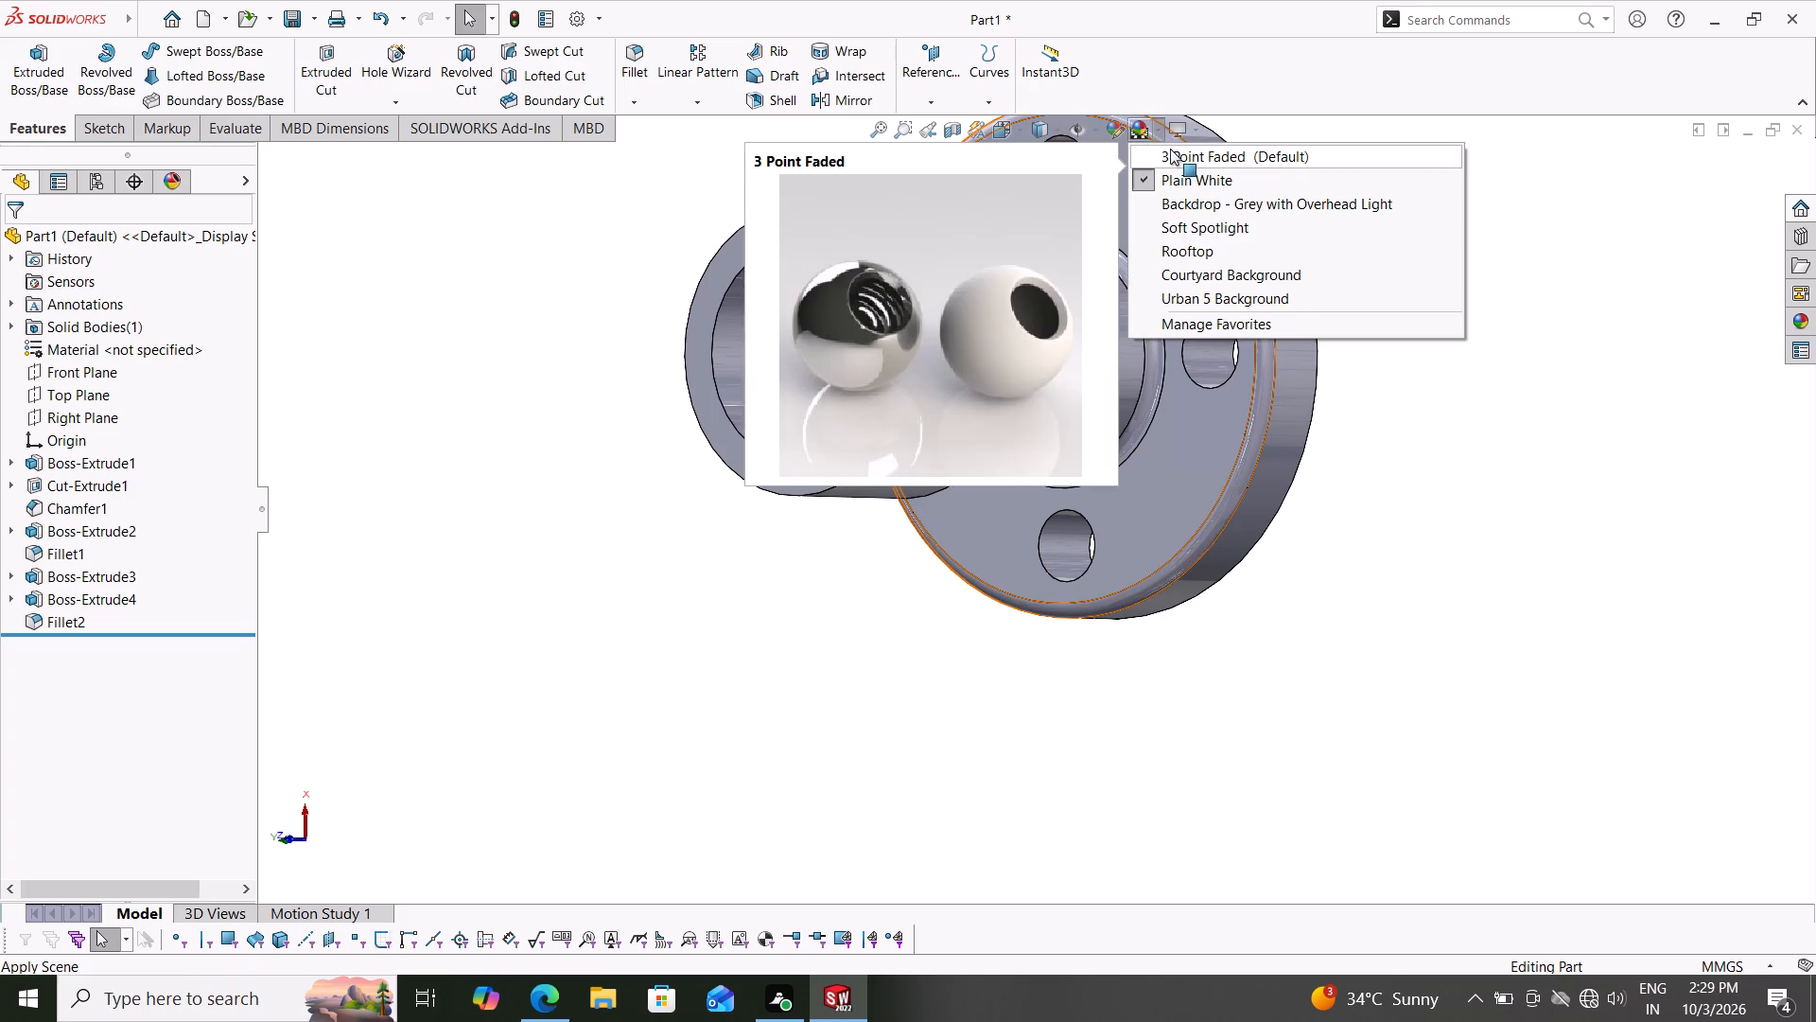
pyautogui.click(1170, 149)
# Examine the flange, hub and socketed collar from several angles.
pyautogui.moveTo(1077, 580); pyautogui.dragTo(1151, 670, button='middle')
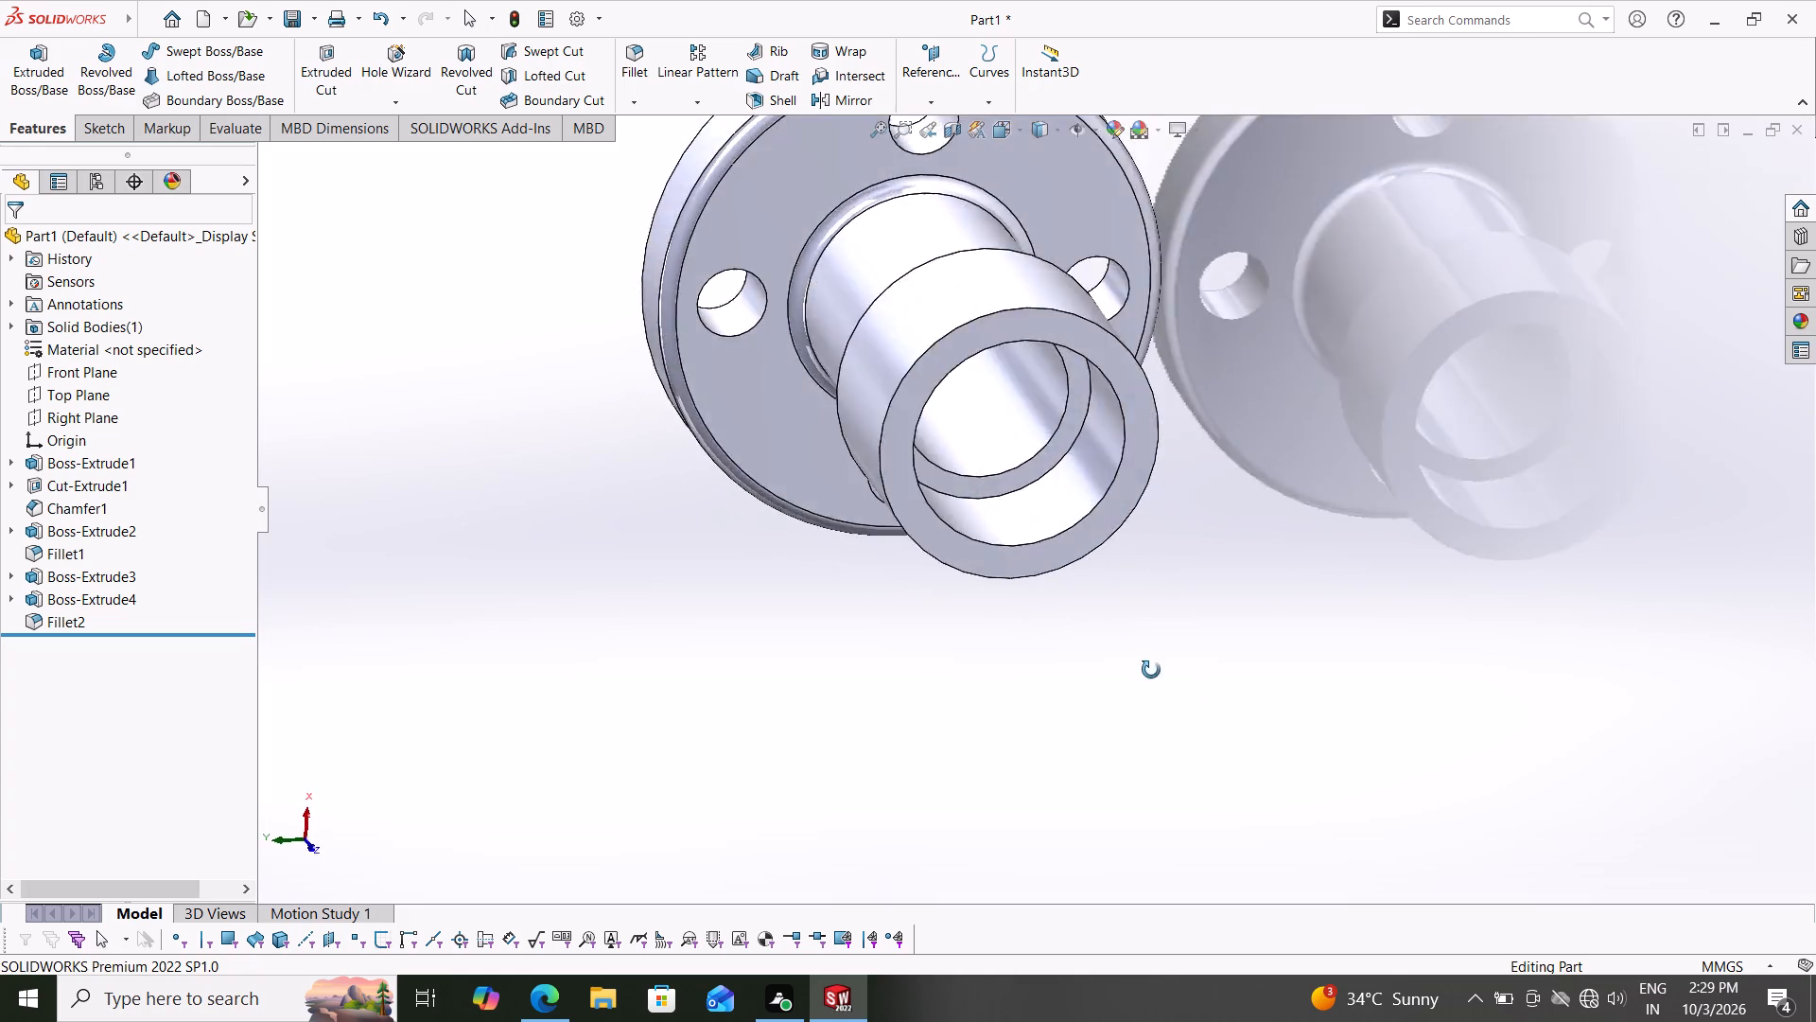
pyautogui.moveTo(1151, 670); pyautogui.dragTo(959, 562, button='middle')
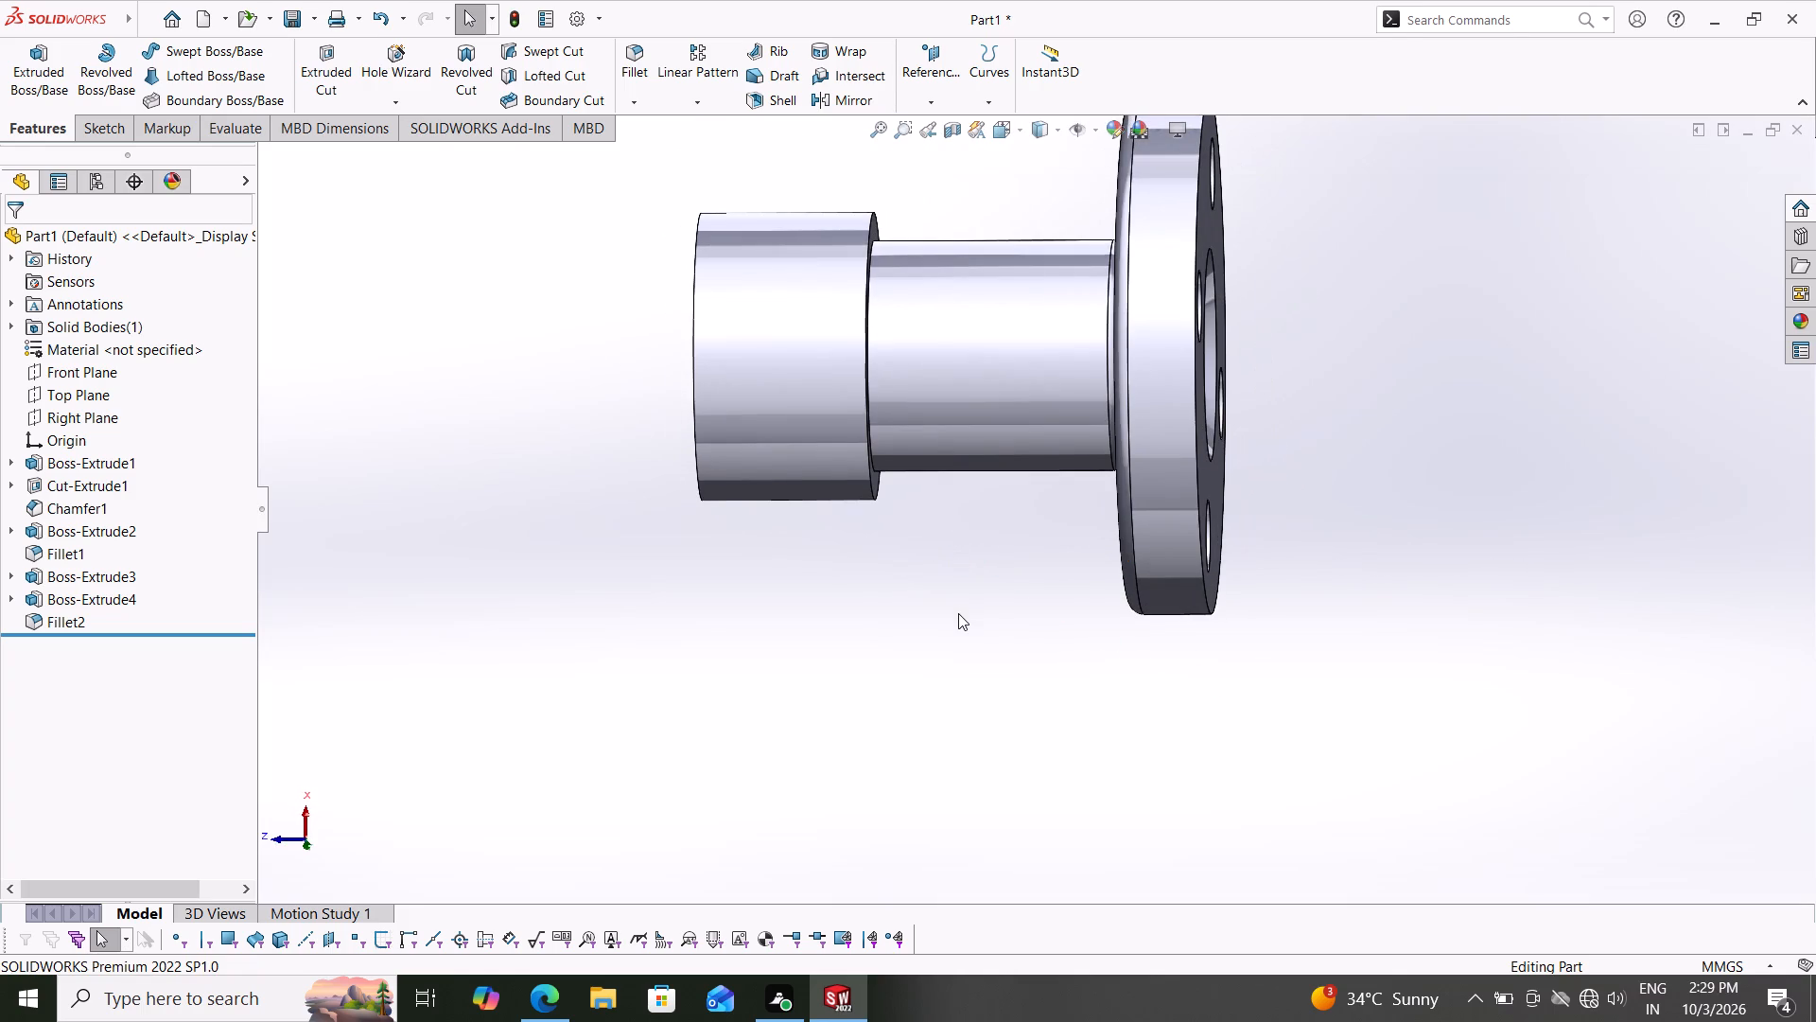
pyautogui.scroll(-1, 959, 621)
pyautogui.scroll(3, 961, 613)
pyautogui.moveTo(960, 586); pyautogui.dragTo(1054, 573, button='middle')
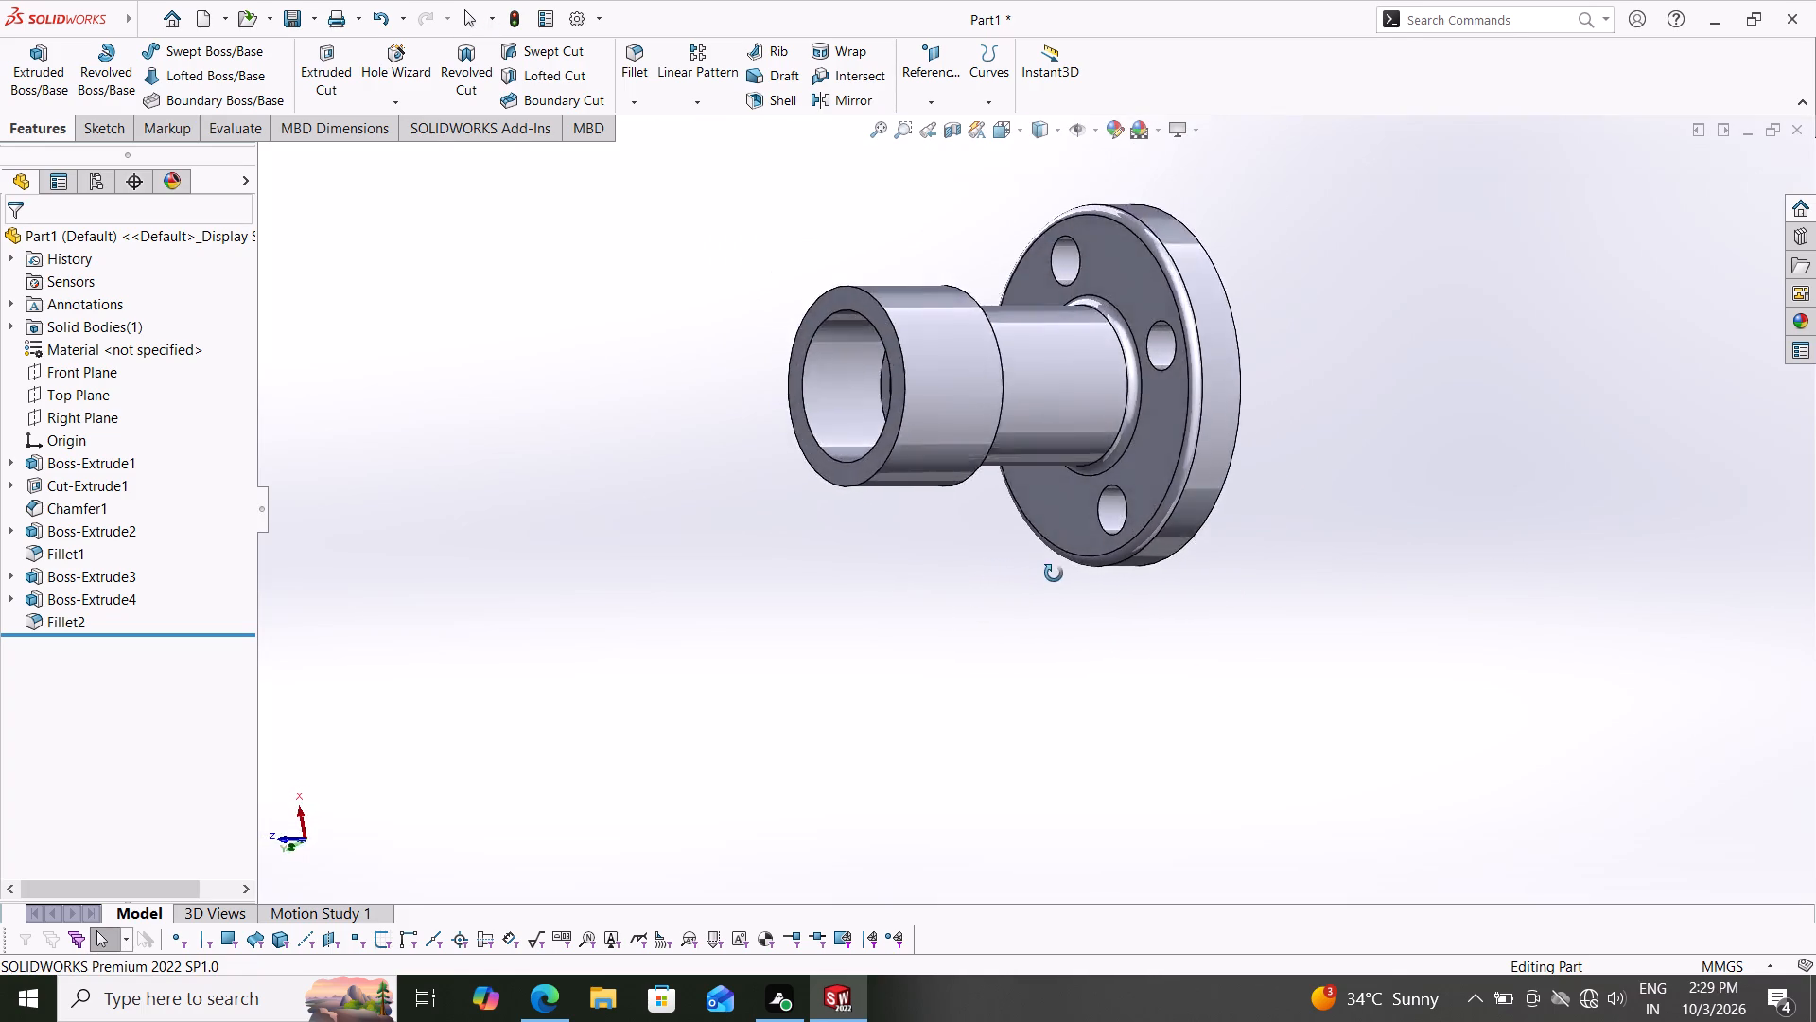
pyautogui.moveTo(1054, 573); pyautogui.dragTo(1148, 547, button='middle')
pyautogui.moveTo(1103, 539); pyautogui.dragTo(1088, 539, button='middle')
pyautogui.moveTo(1288, 554); pyautogui.dragTo(1233, 584, button='middle')
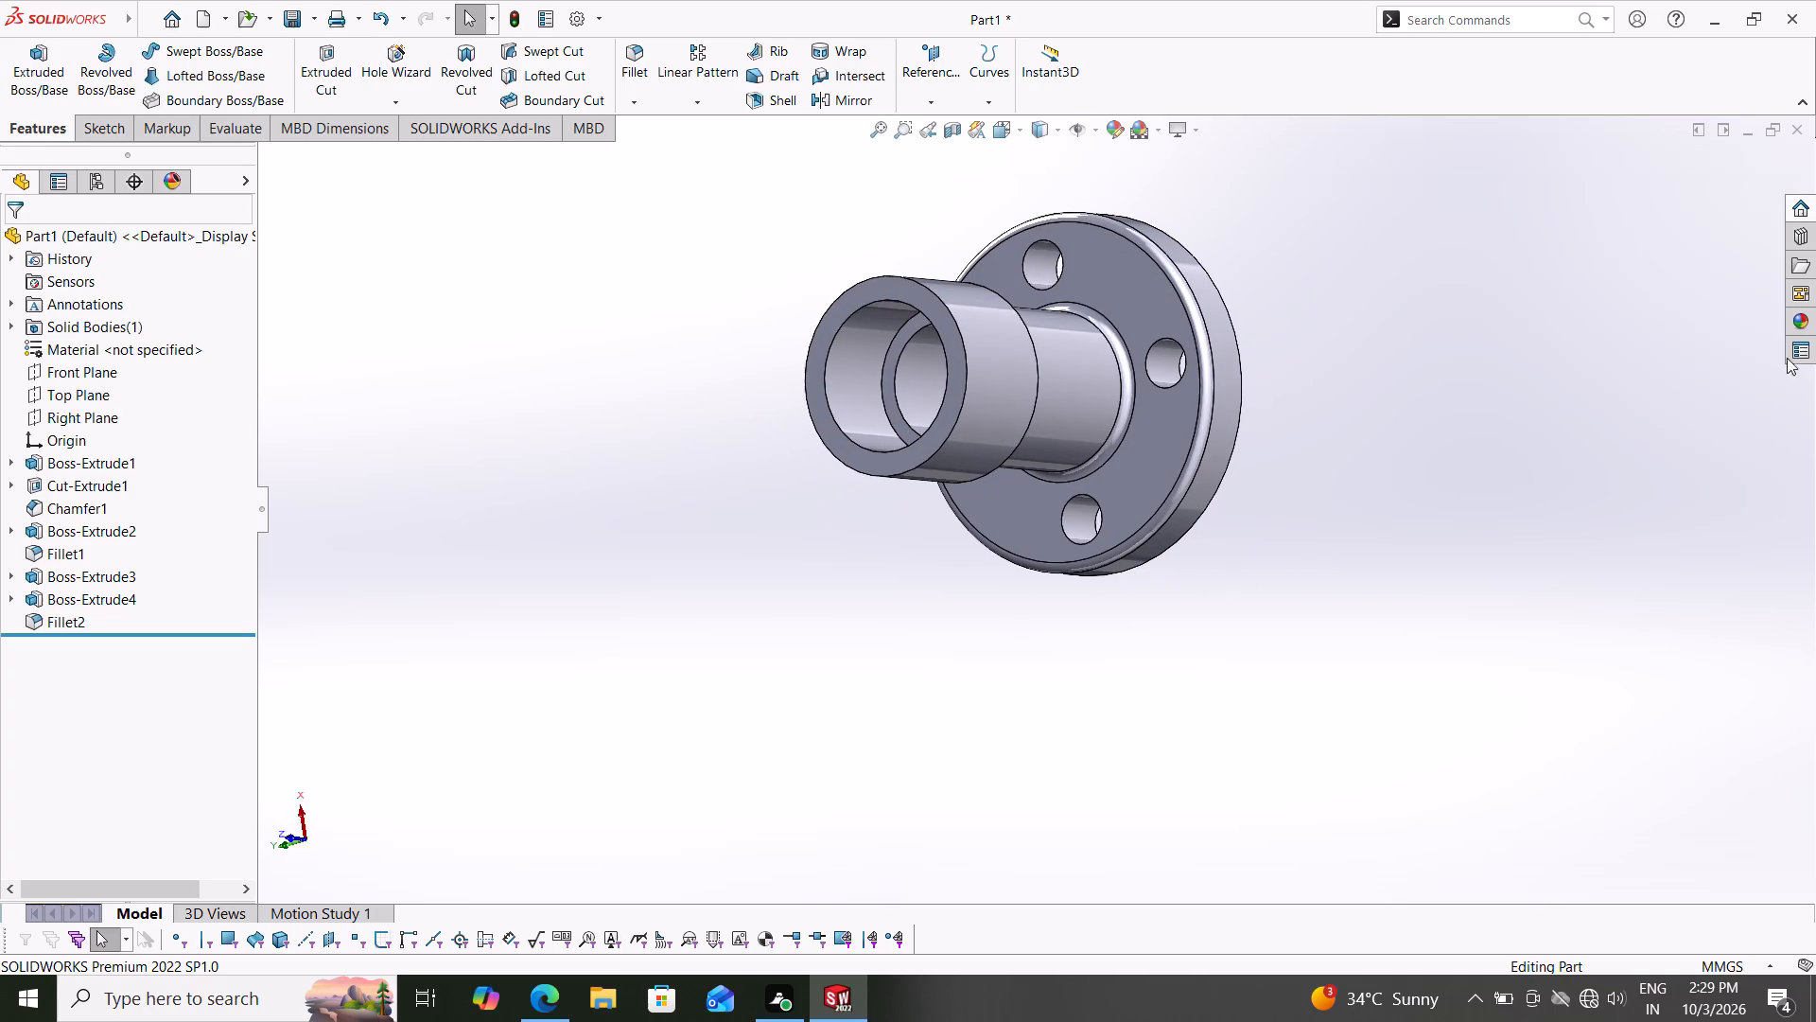
# Apply the metallic cool grey car paint appearance to the whole part.
pyautogui.click(1808, 314)
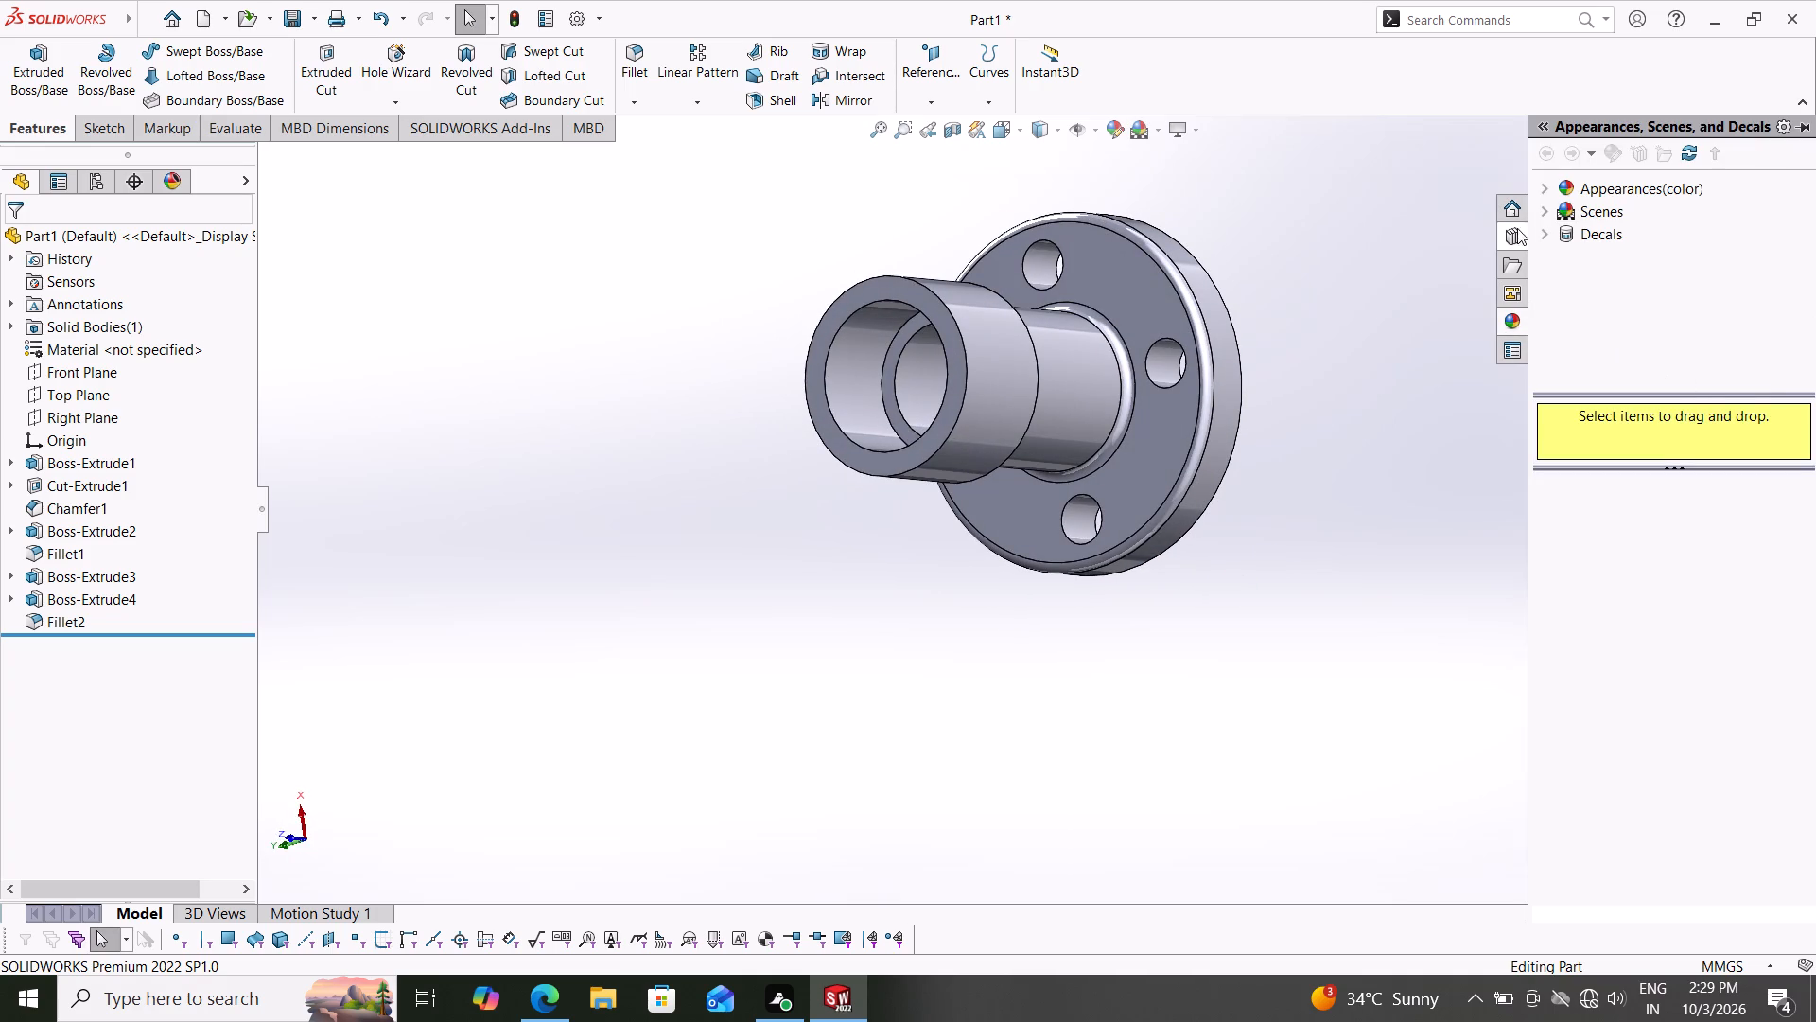
pyautogui.click(1547, 191)
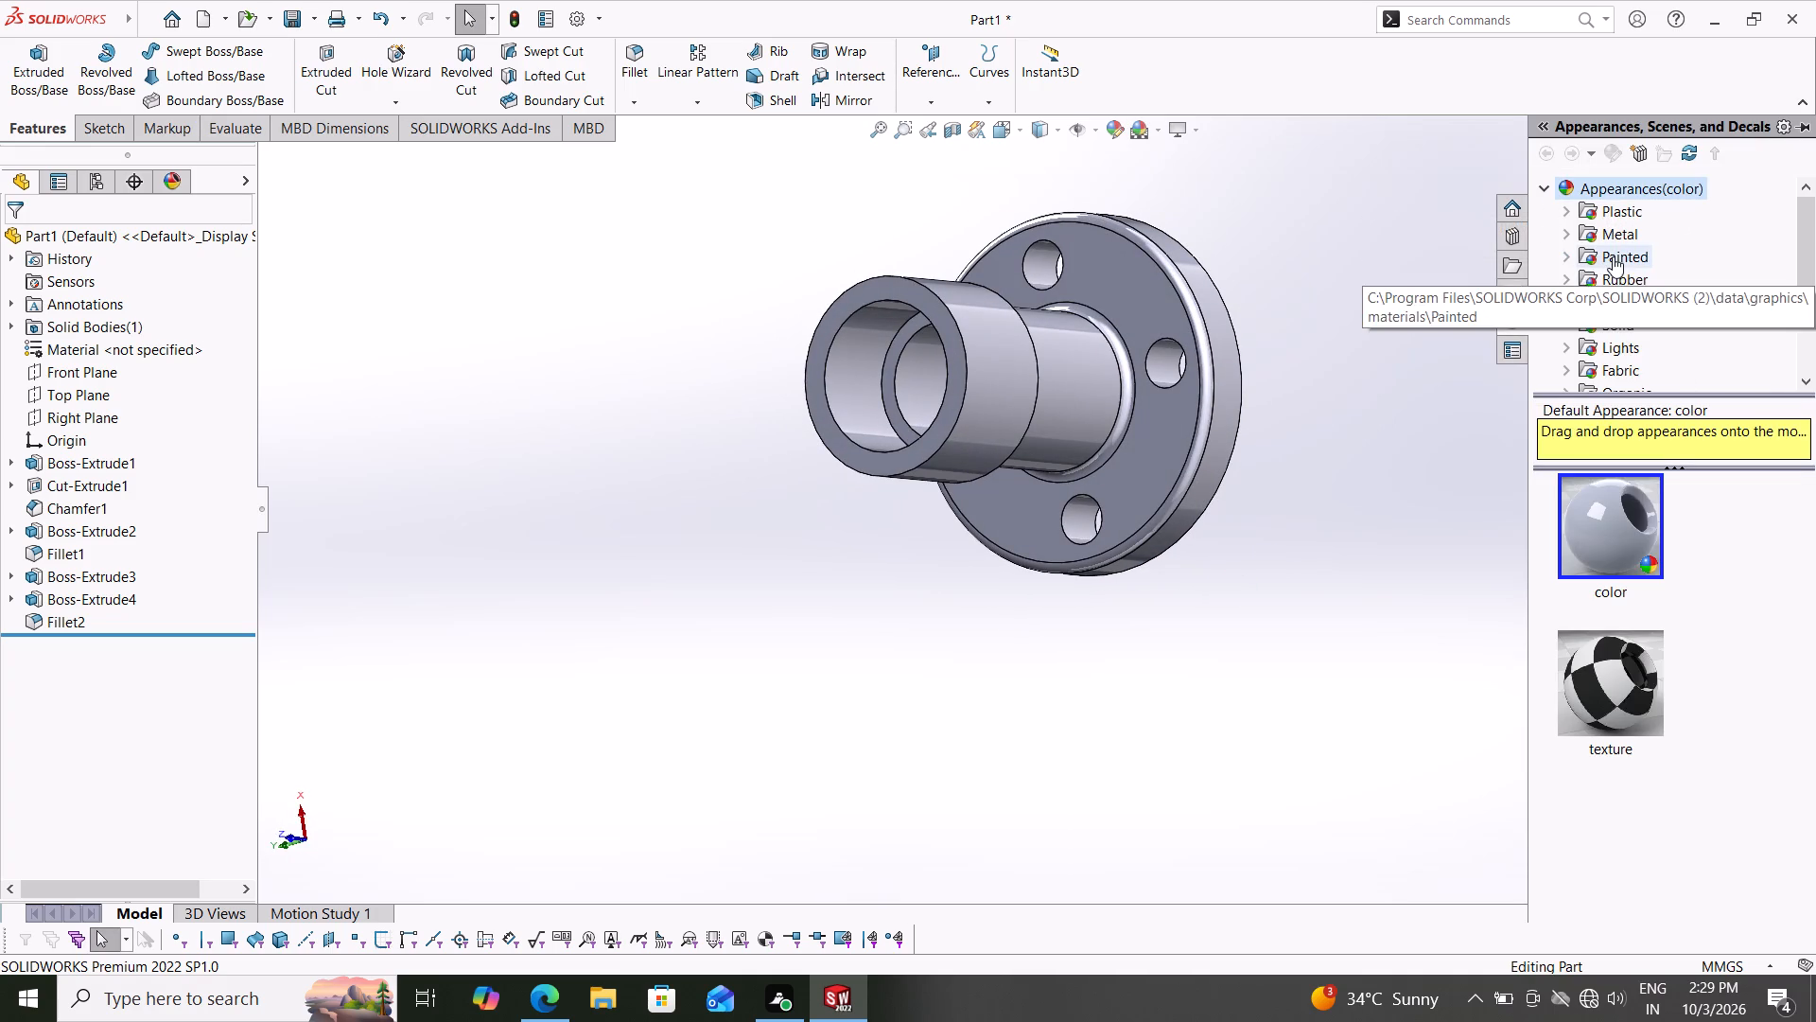
pyautogui.click(1613, 256)
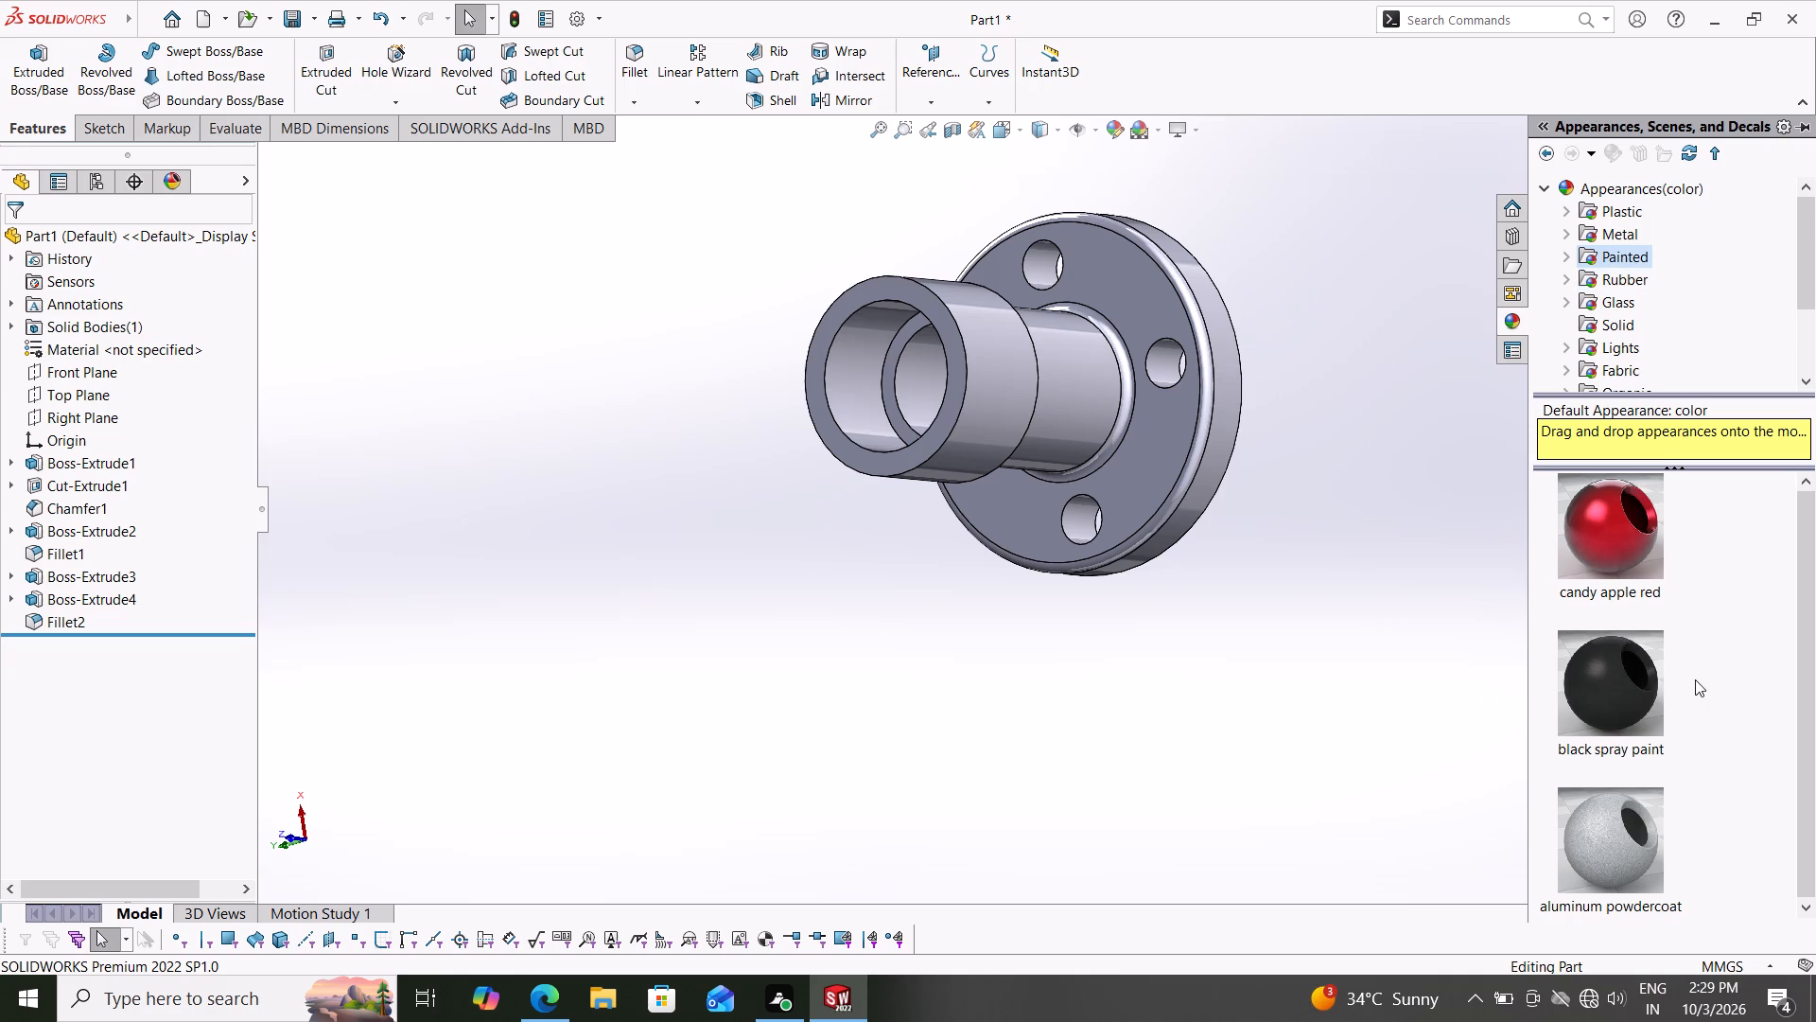
pyautogui.scroll(-3, 1702, 675)
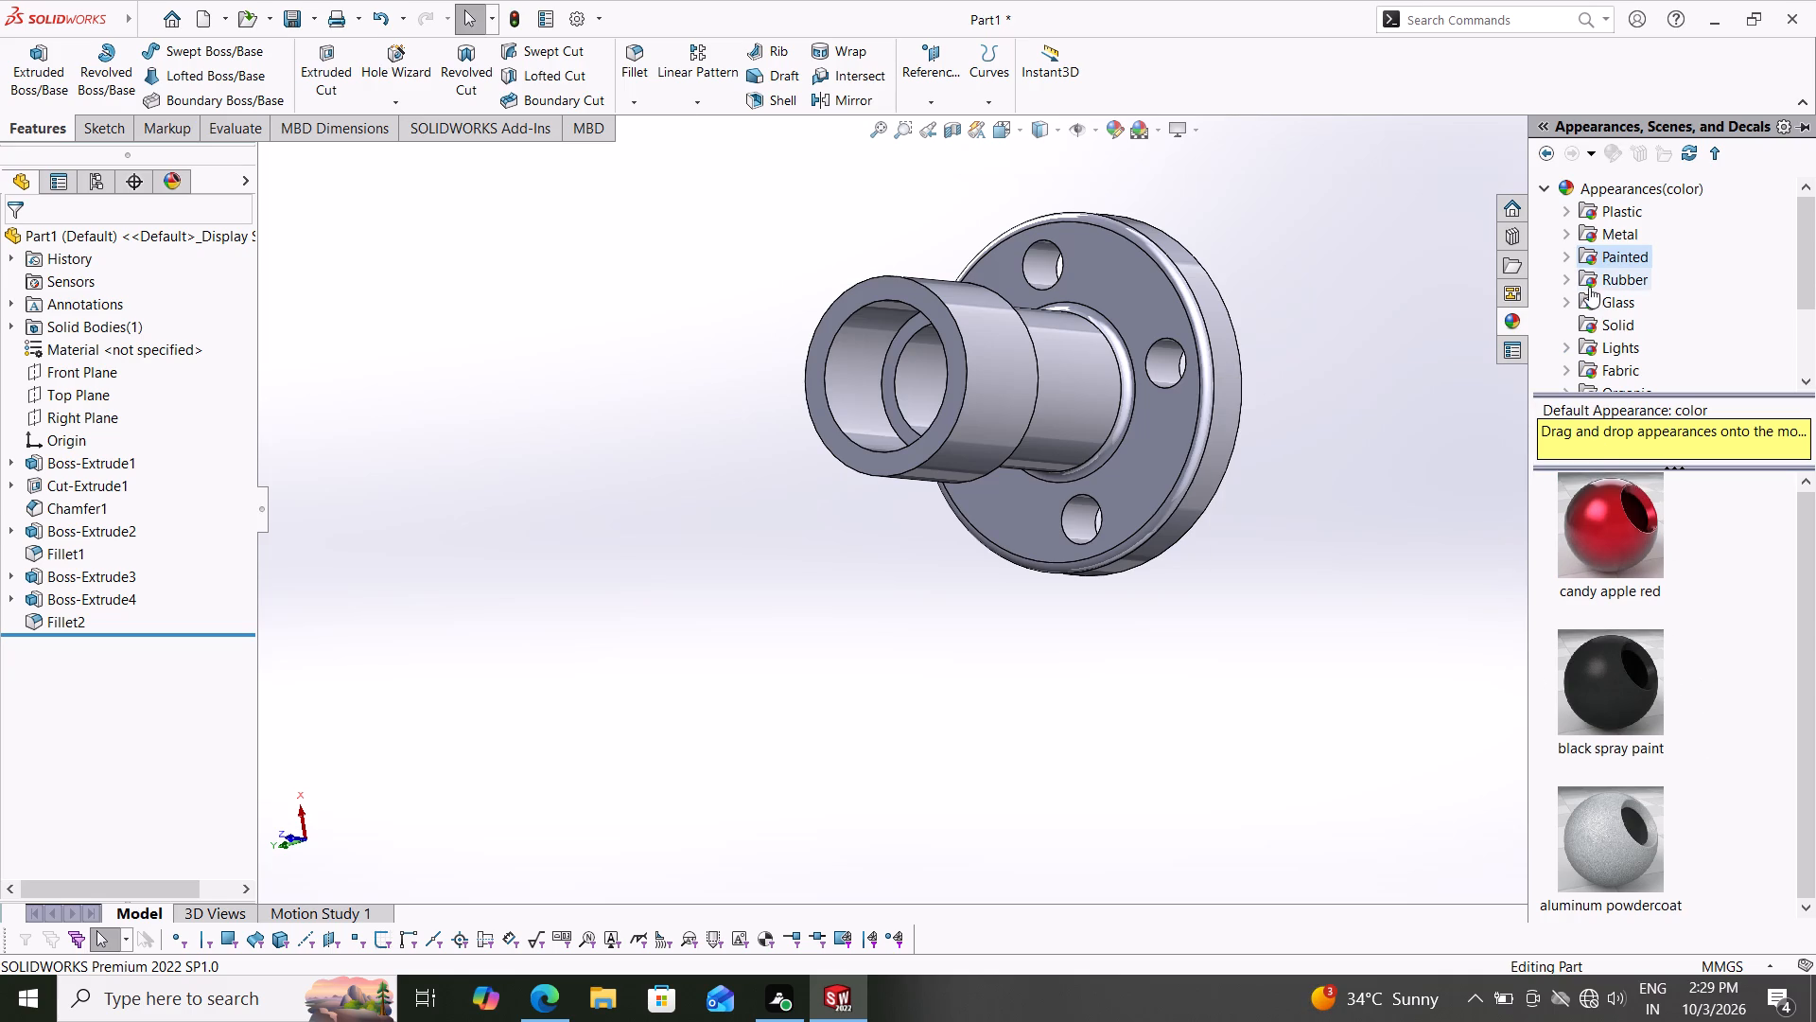
pyautogui.click(1559, 251)
pyautogui.click(1563, 254)
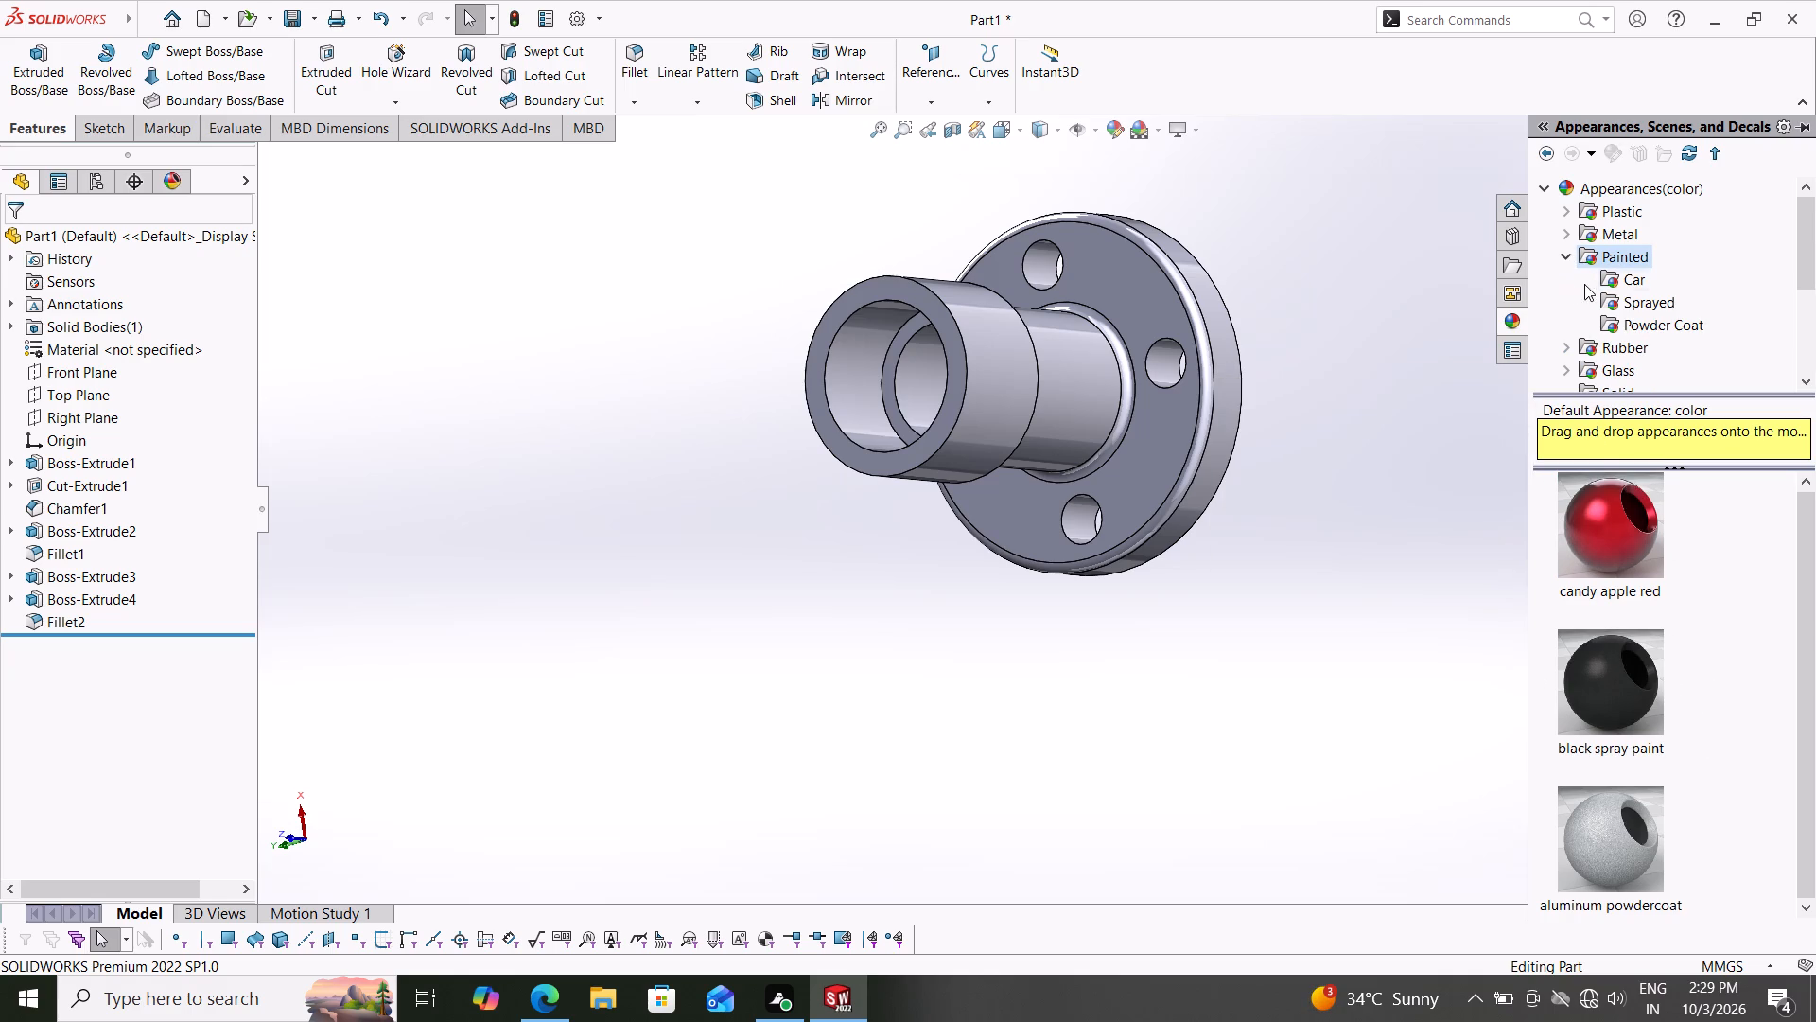
pyautogui.click(1617, 273)
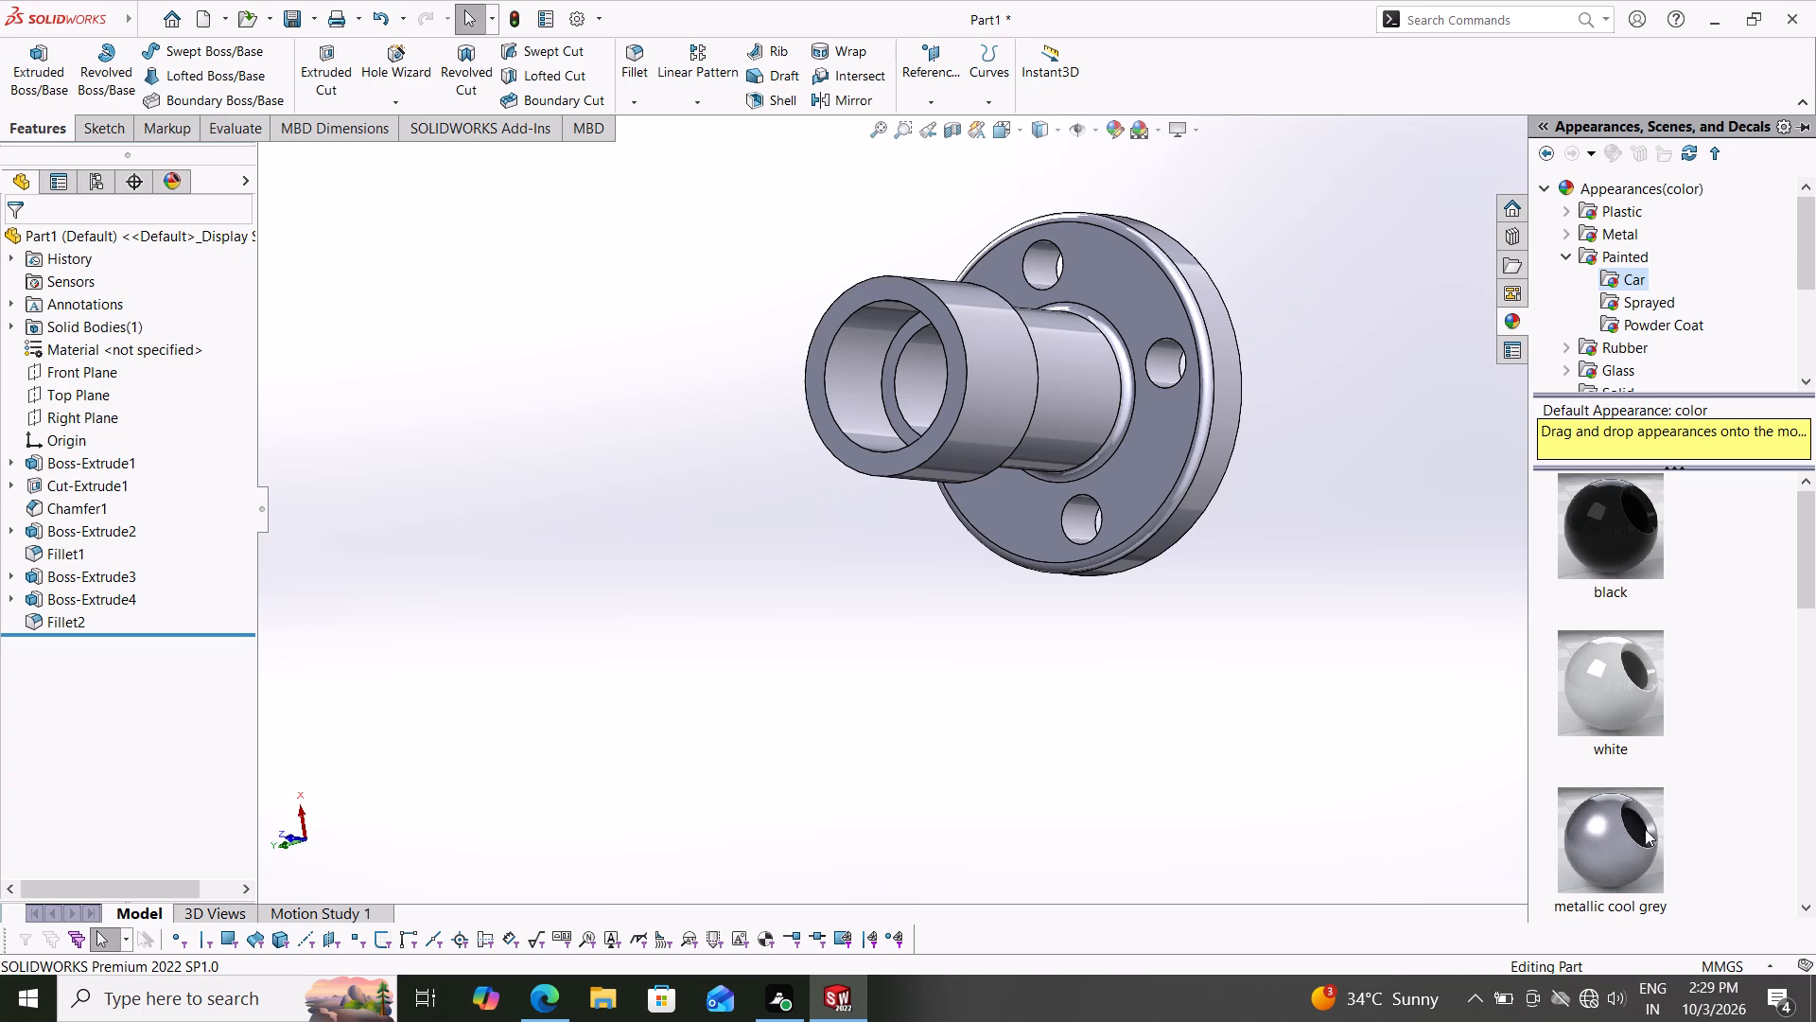
pyautogui.moveTo(1647, 852); pyautogui.dragTo(1164, 442)
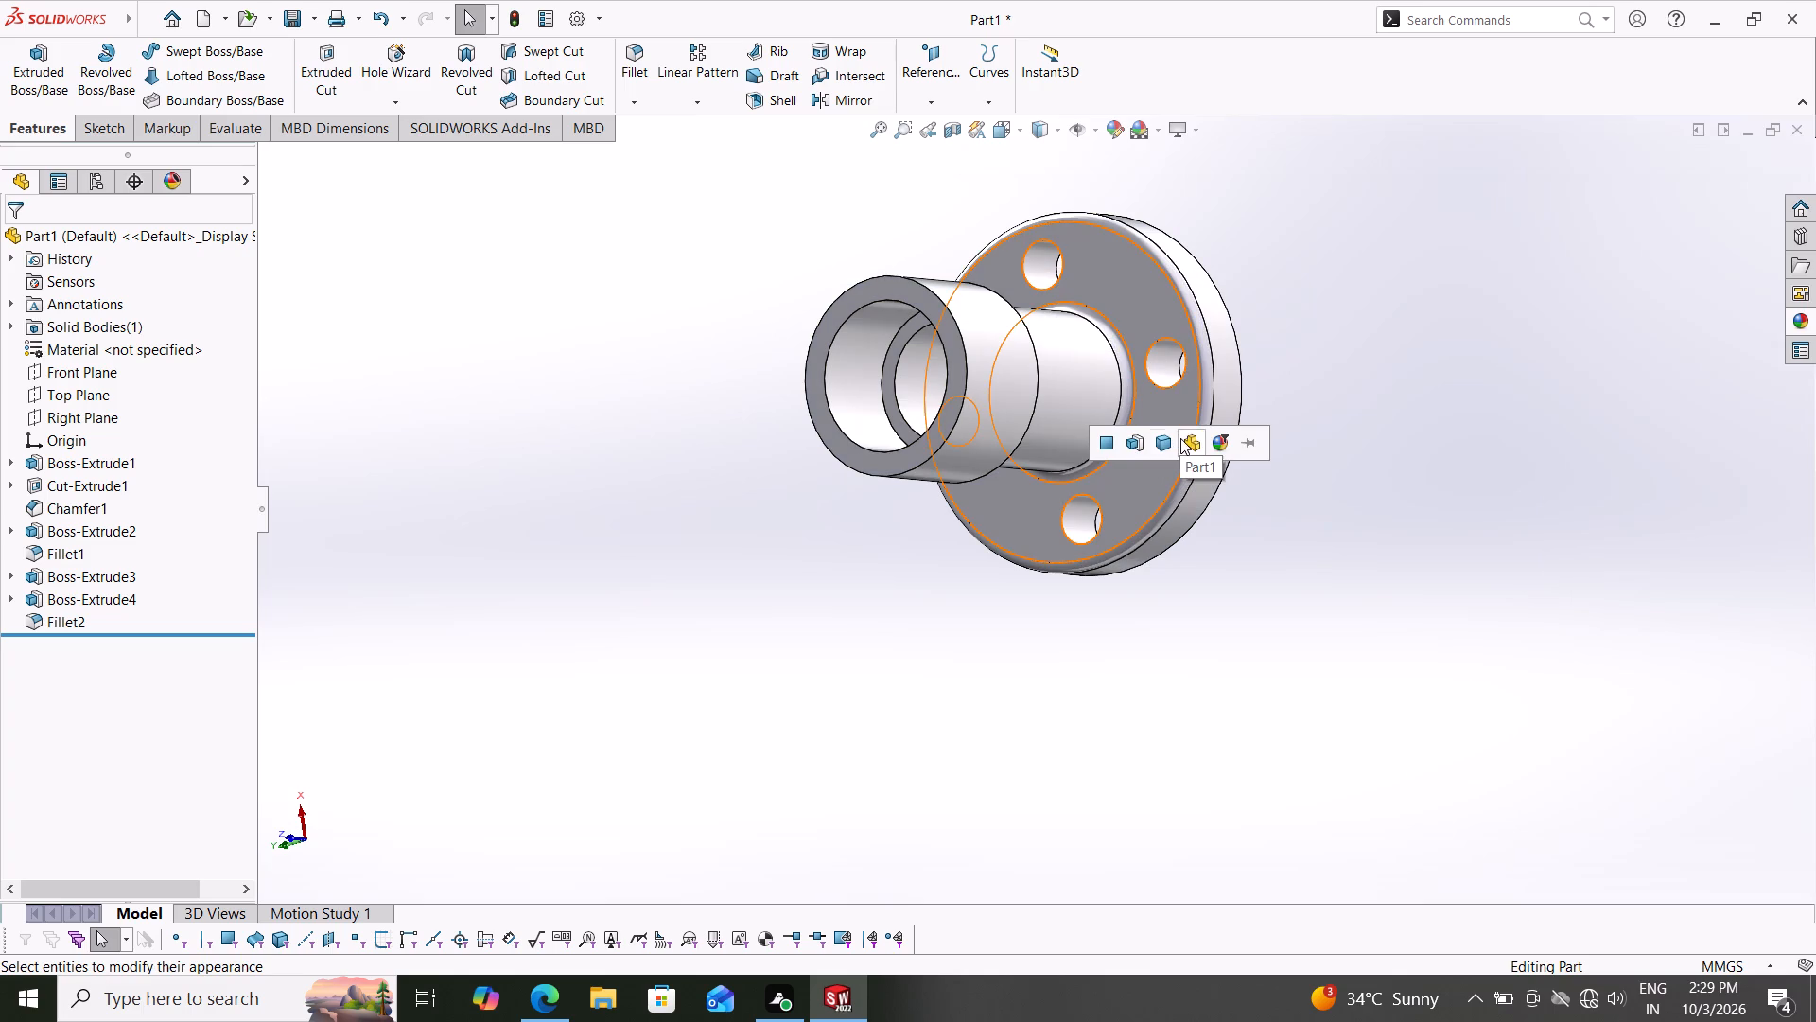
pyautogui.click(1190, 438)
# Inspect the painted part from the flange side and the collar side.
pyautogui.moveTo(1353, 446); pyautogui.dragTo(1190, 515, button='middle')
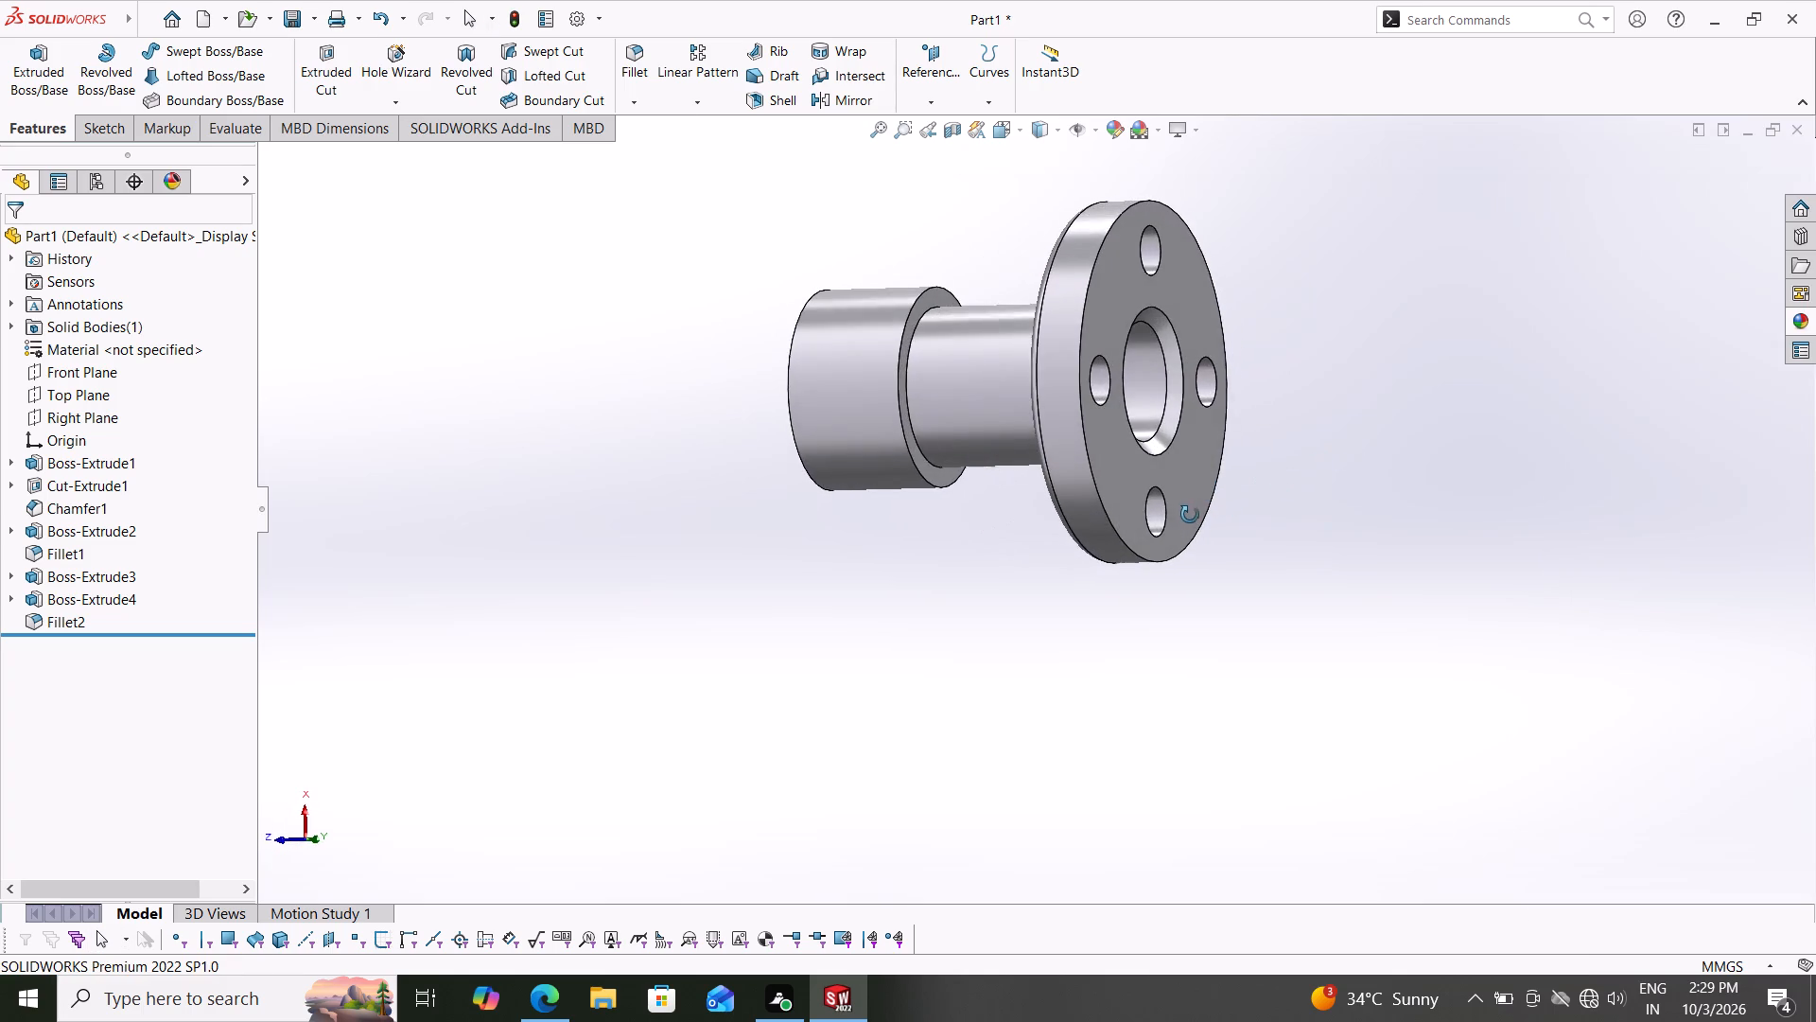
pyautogui.moveTo(1190, 515); pyautogui.dragTo(1265, 493, button='middle')
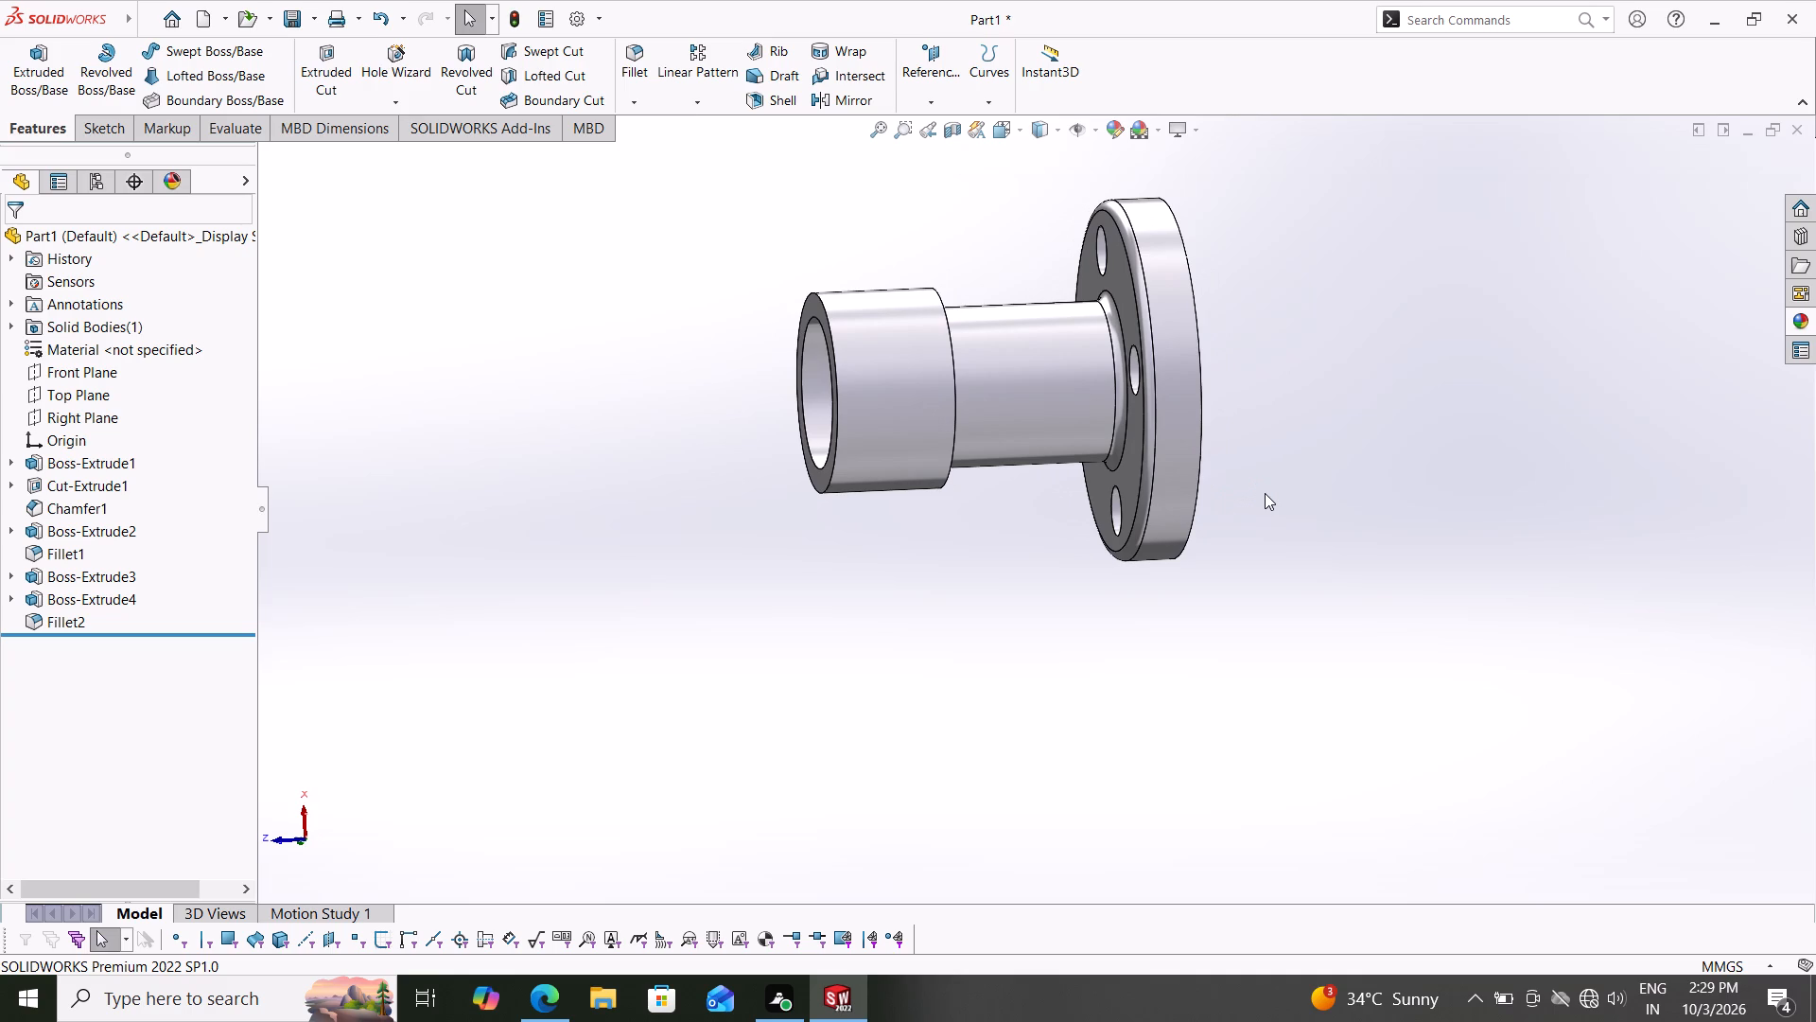
pyautogui.moveTo(857, 627); pyautogui.dragTo(938, 596, button='middle')
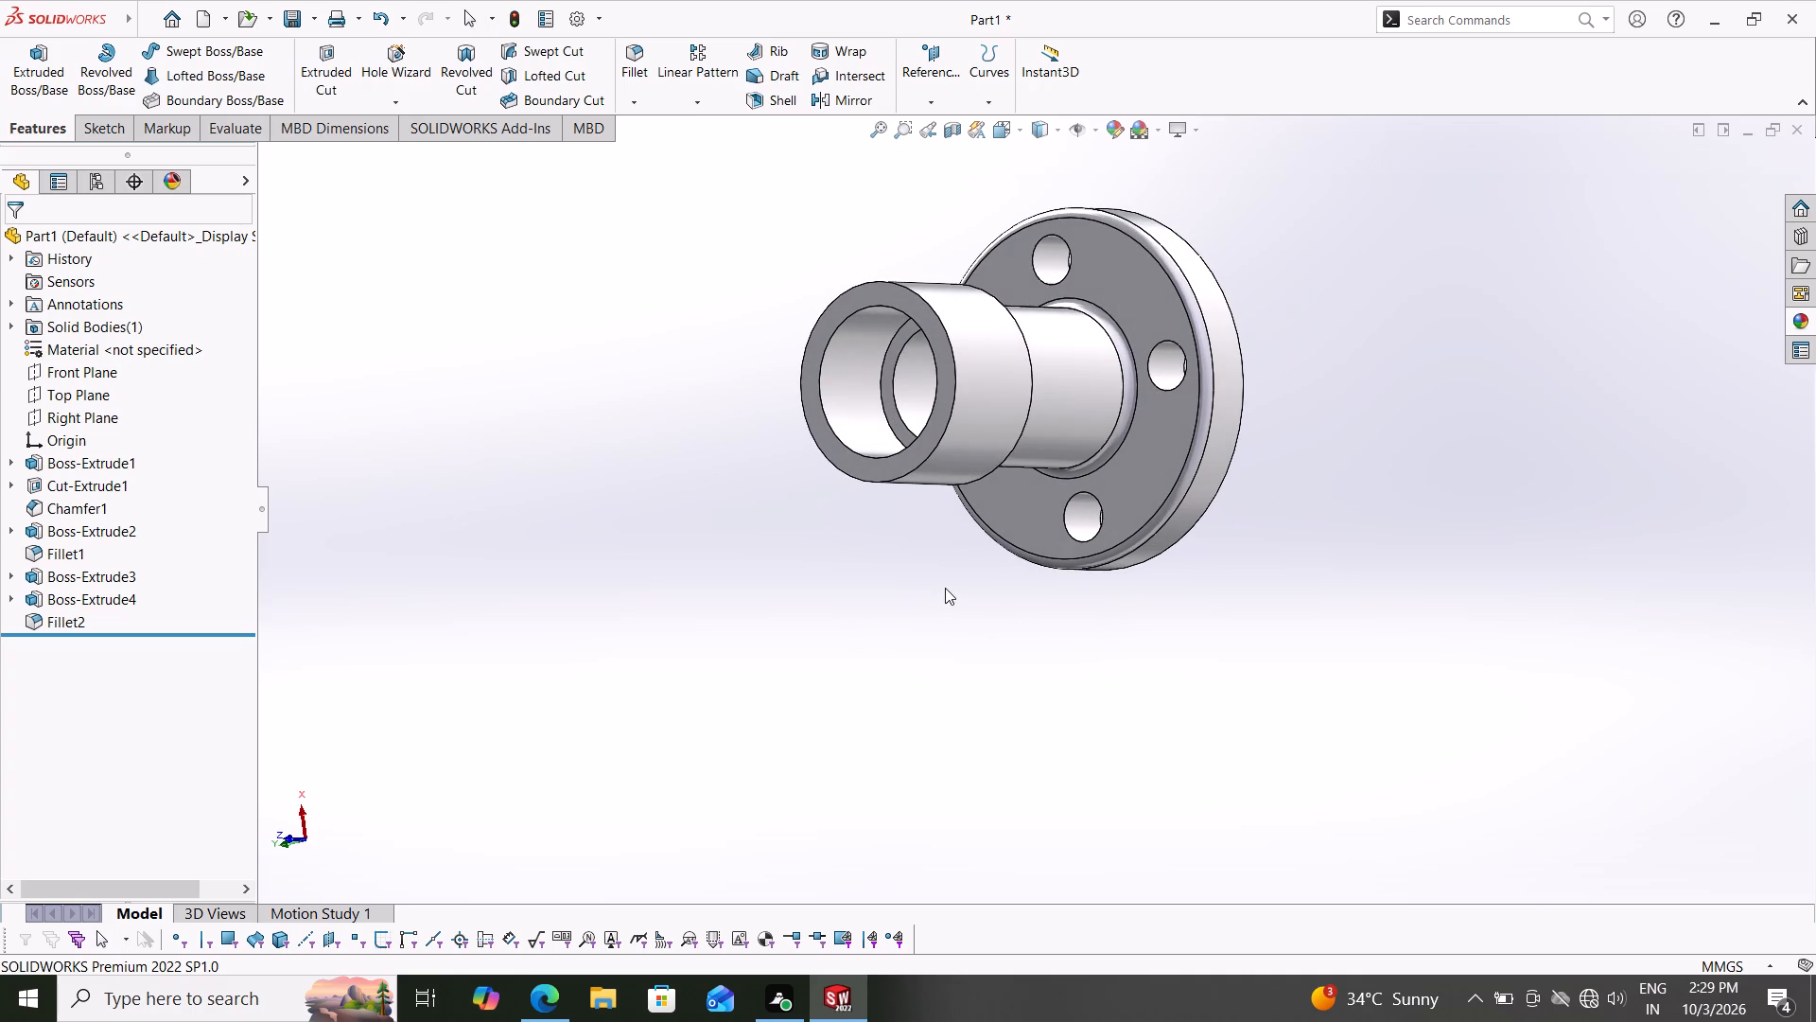
pyautogui.moveTo(1192, 583); pyautogui.dragTo(1174, 597, button='middle')
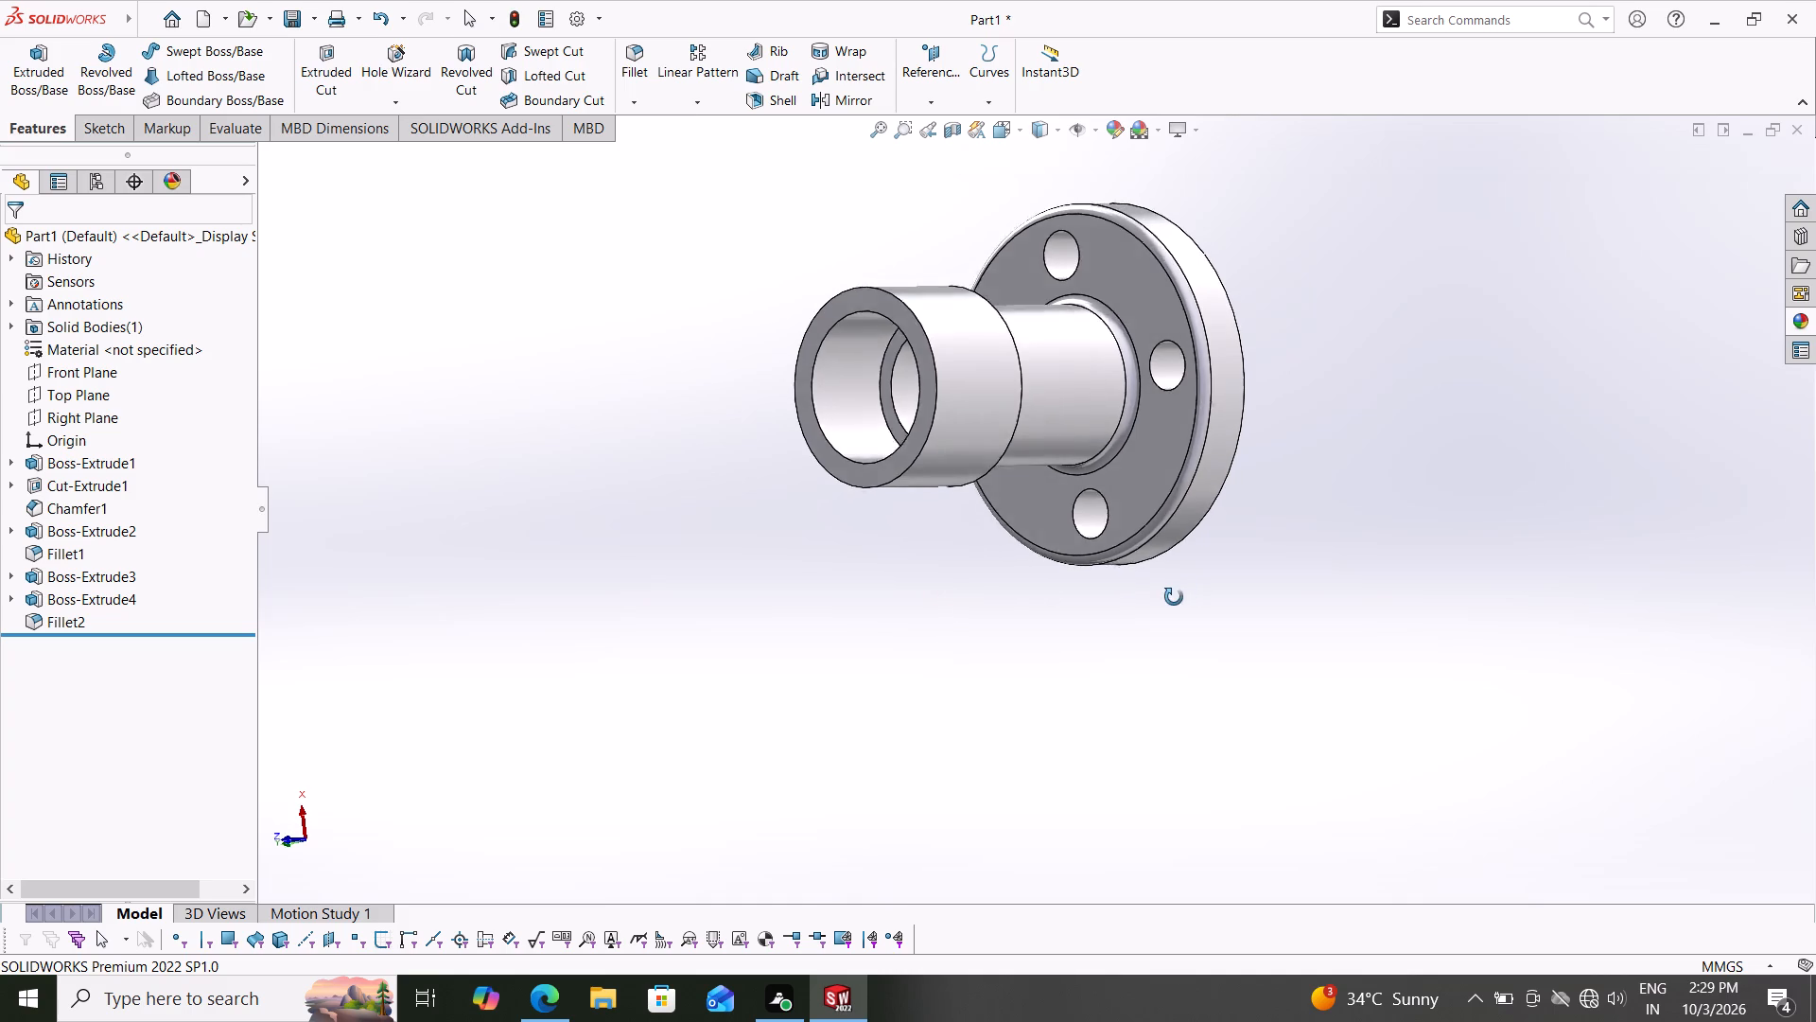
pyautogui.moveTo(1174, 597); pyautogui.dragTo(1127, 615, button='middle')
pyautogui.moveTo(986, 619); pyautogui.dragTo(1004, 612, button='middle')
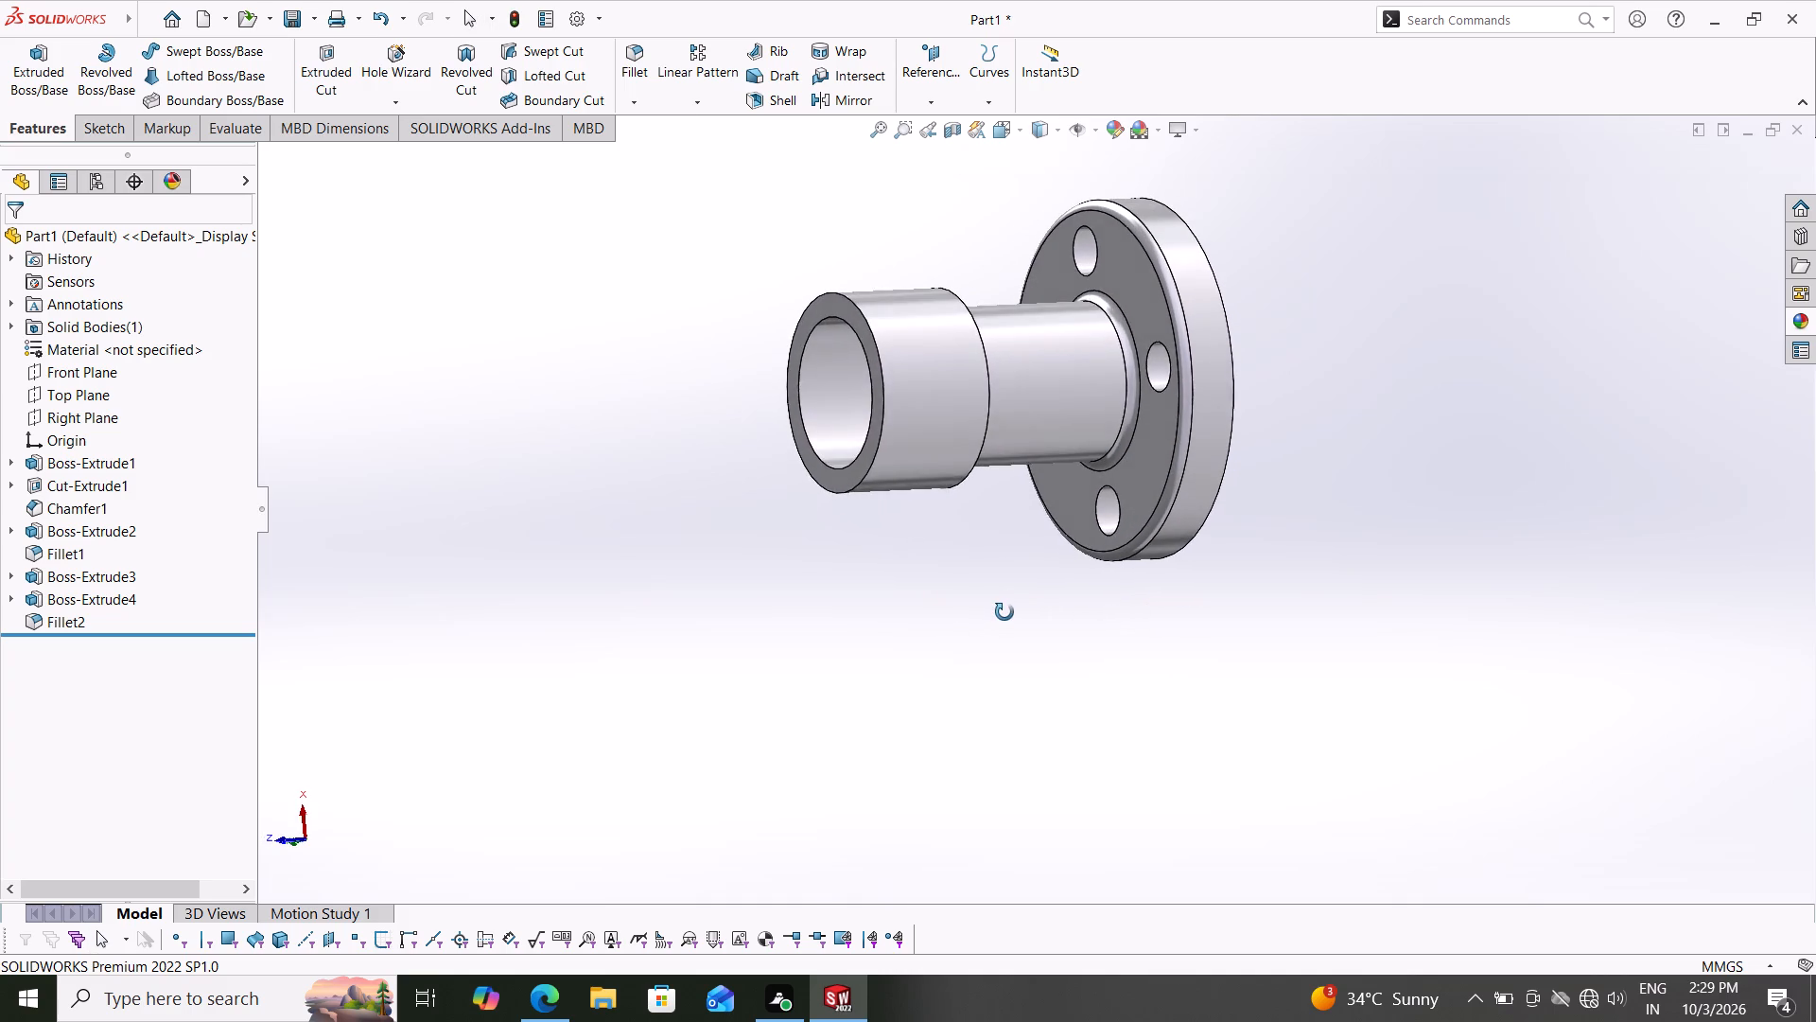
pyautogui.moveTo(1004, 612); pyautogui.dragTo(1016, 606, button='middle')
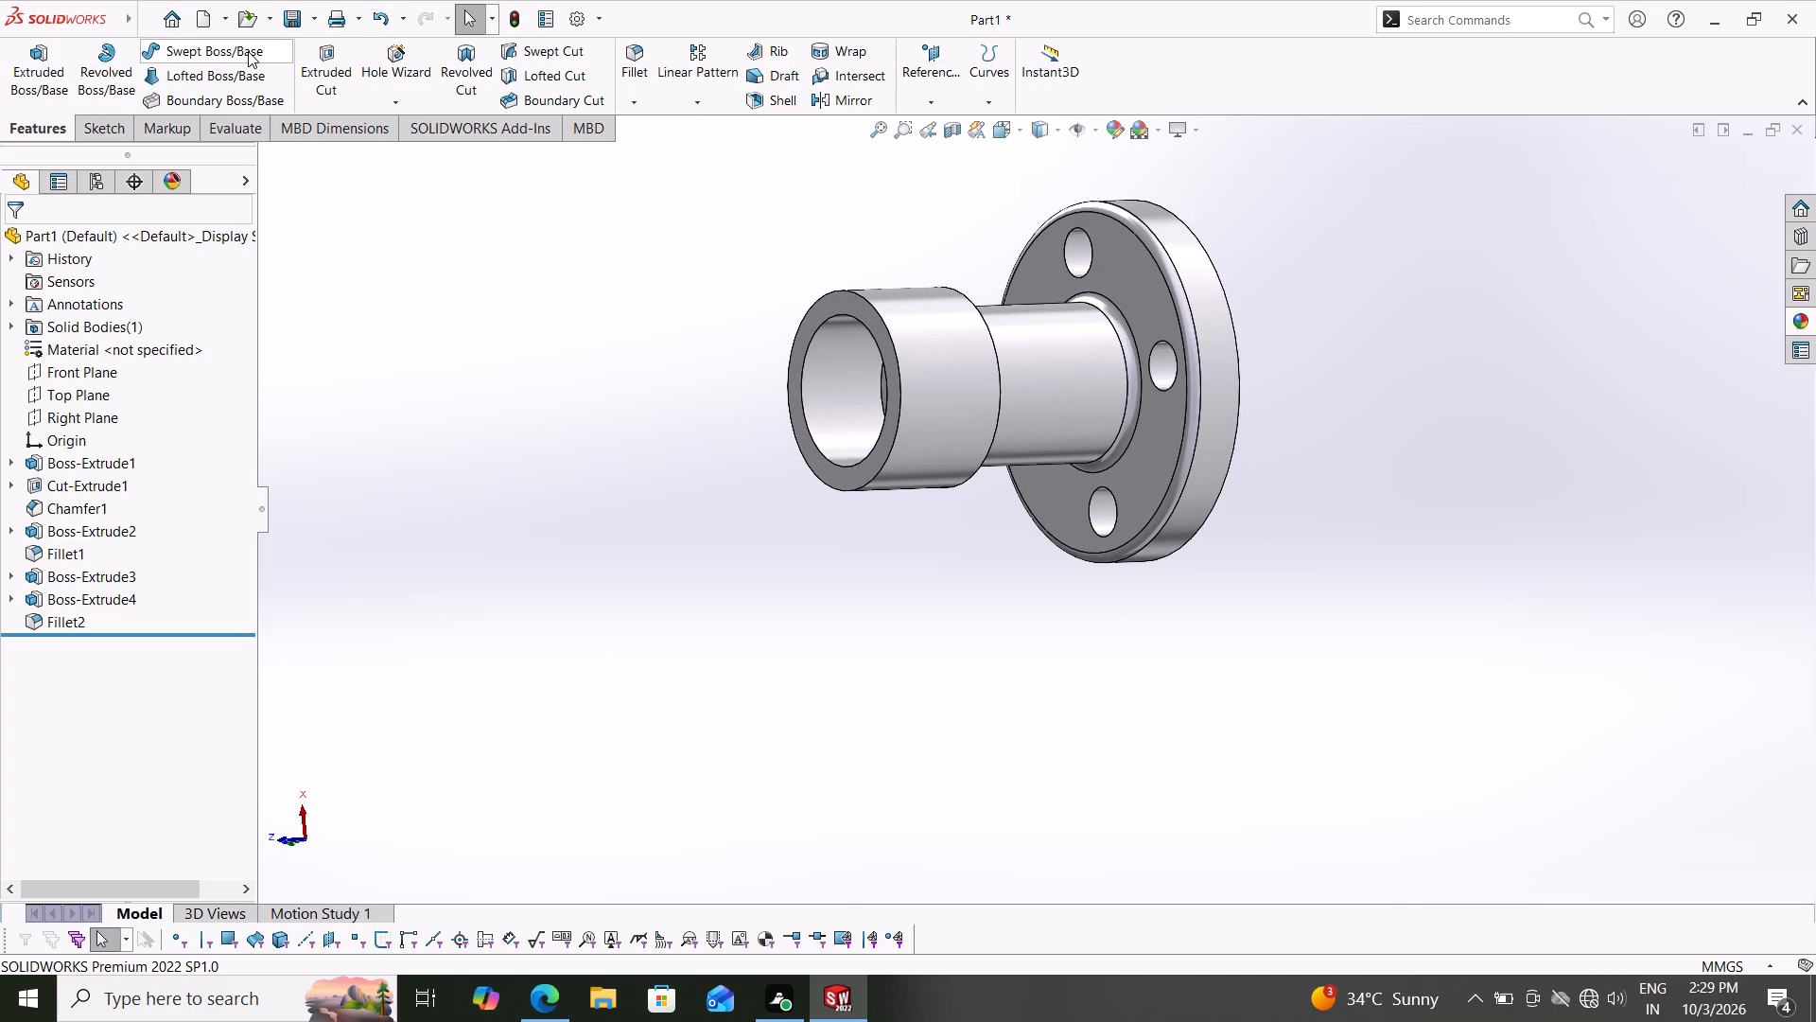
# Save the part in the Documents folder as a SOLIDWORKS Part named 03-10-07.
pyautogui.click(317, 20)
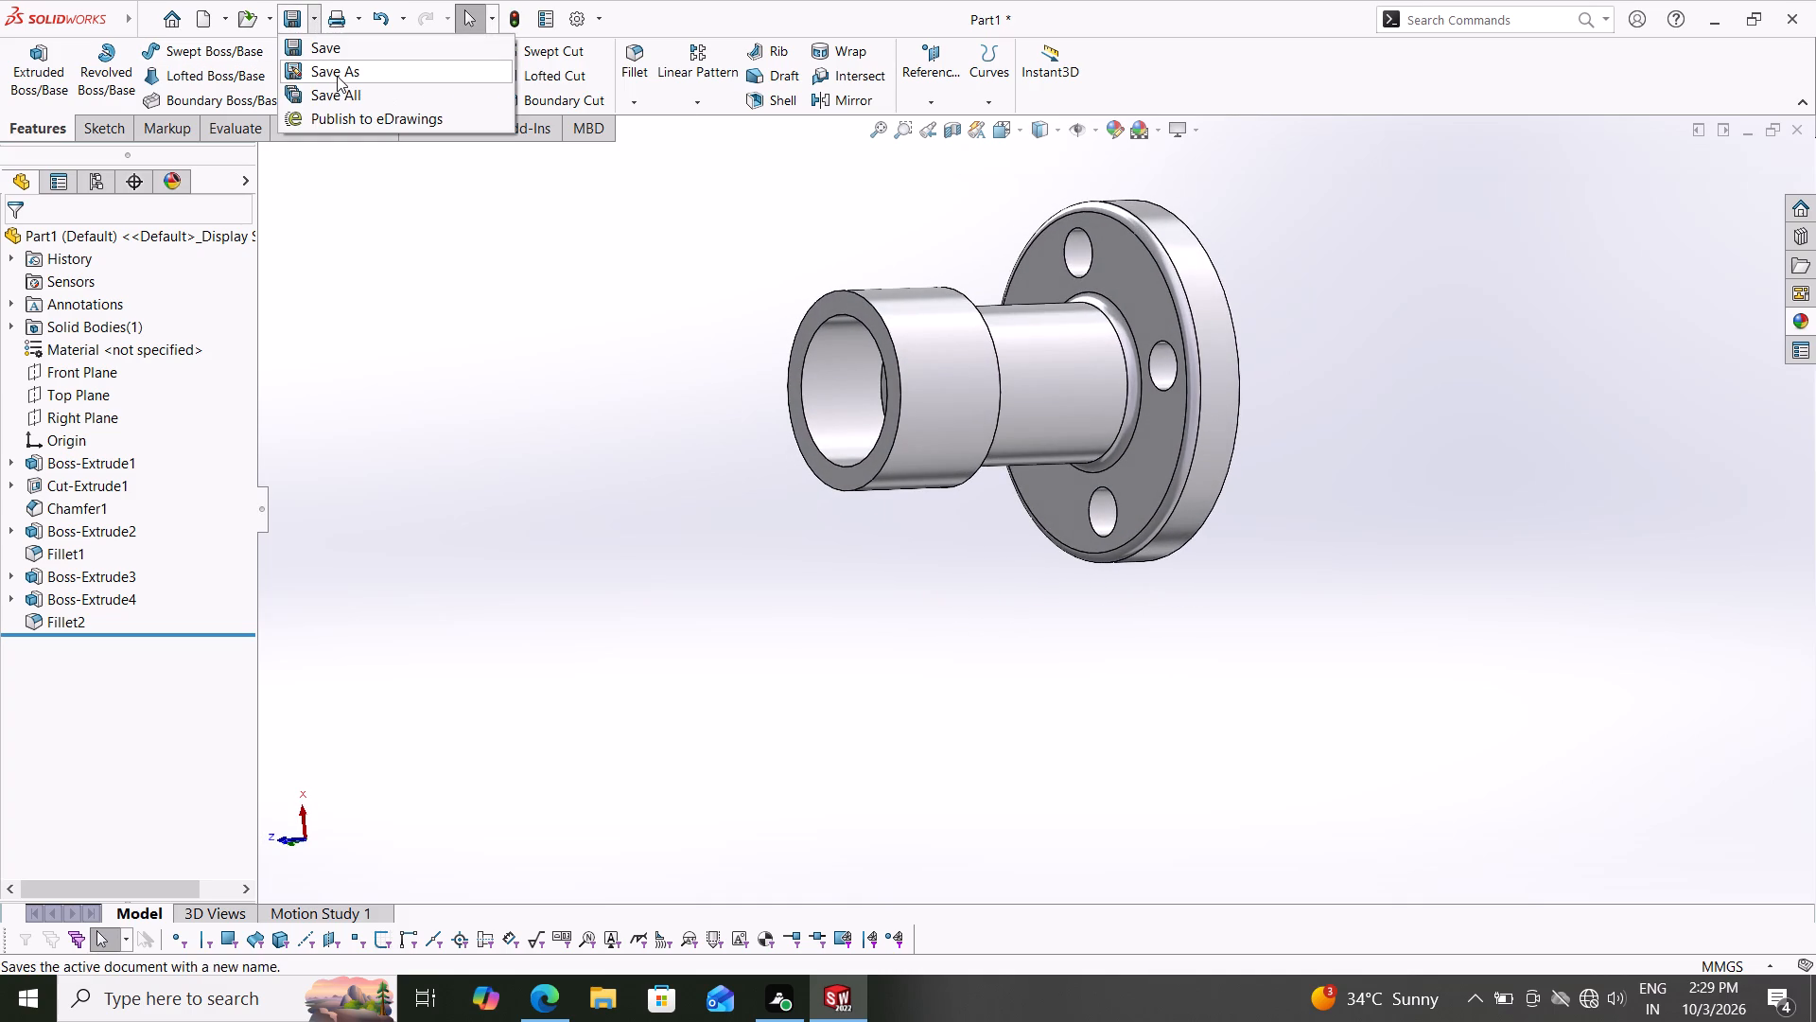
pyautogui.click(337, 76)
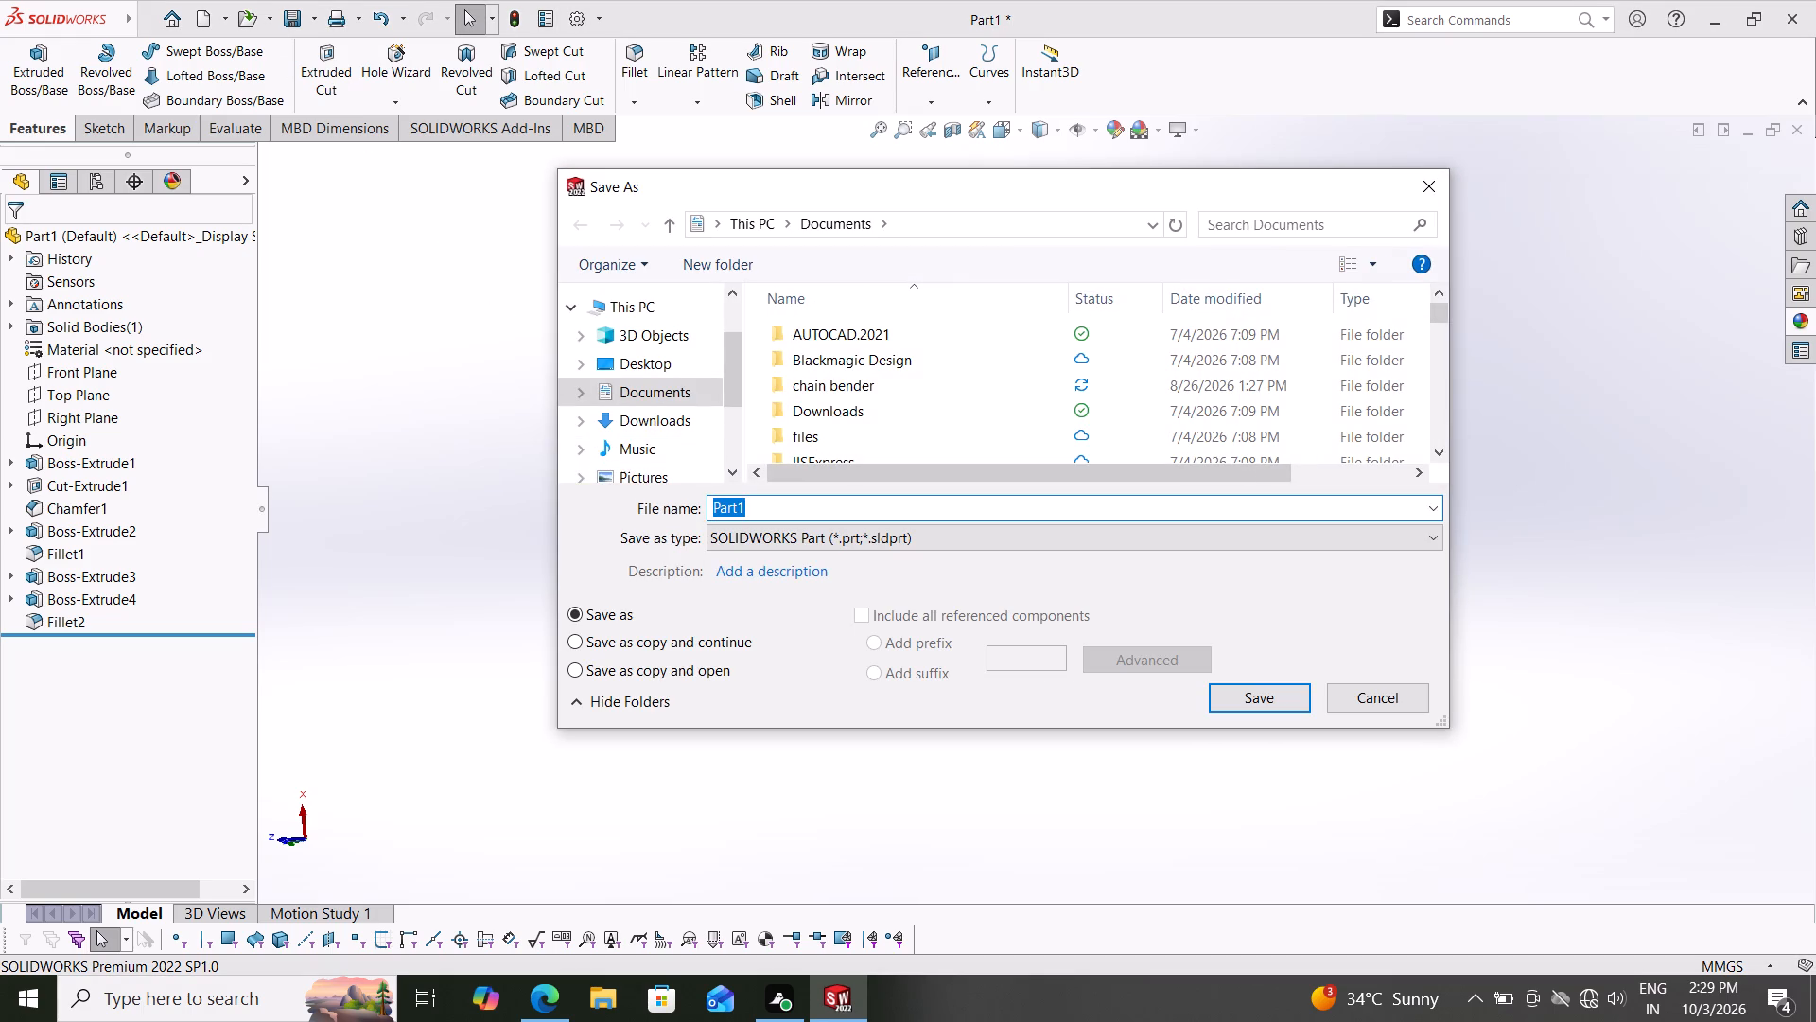
pyautogui.write('03')
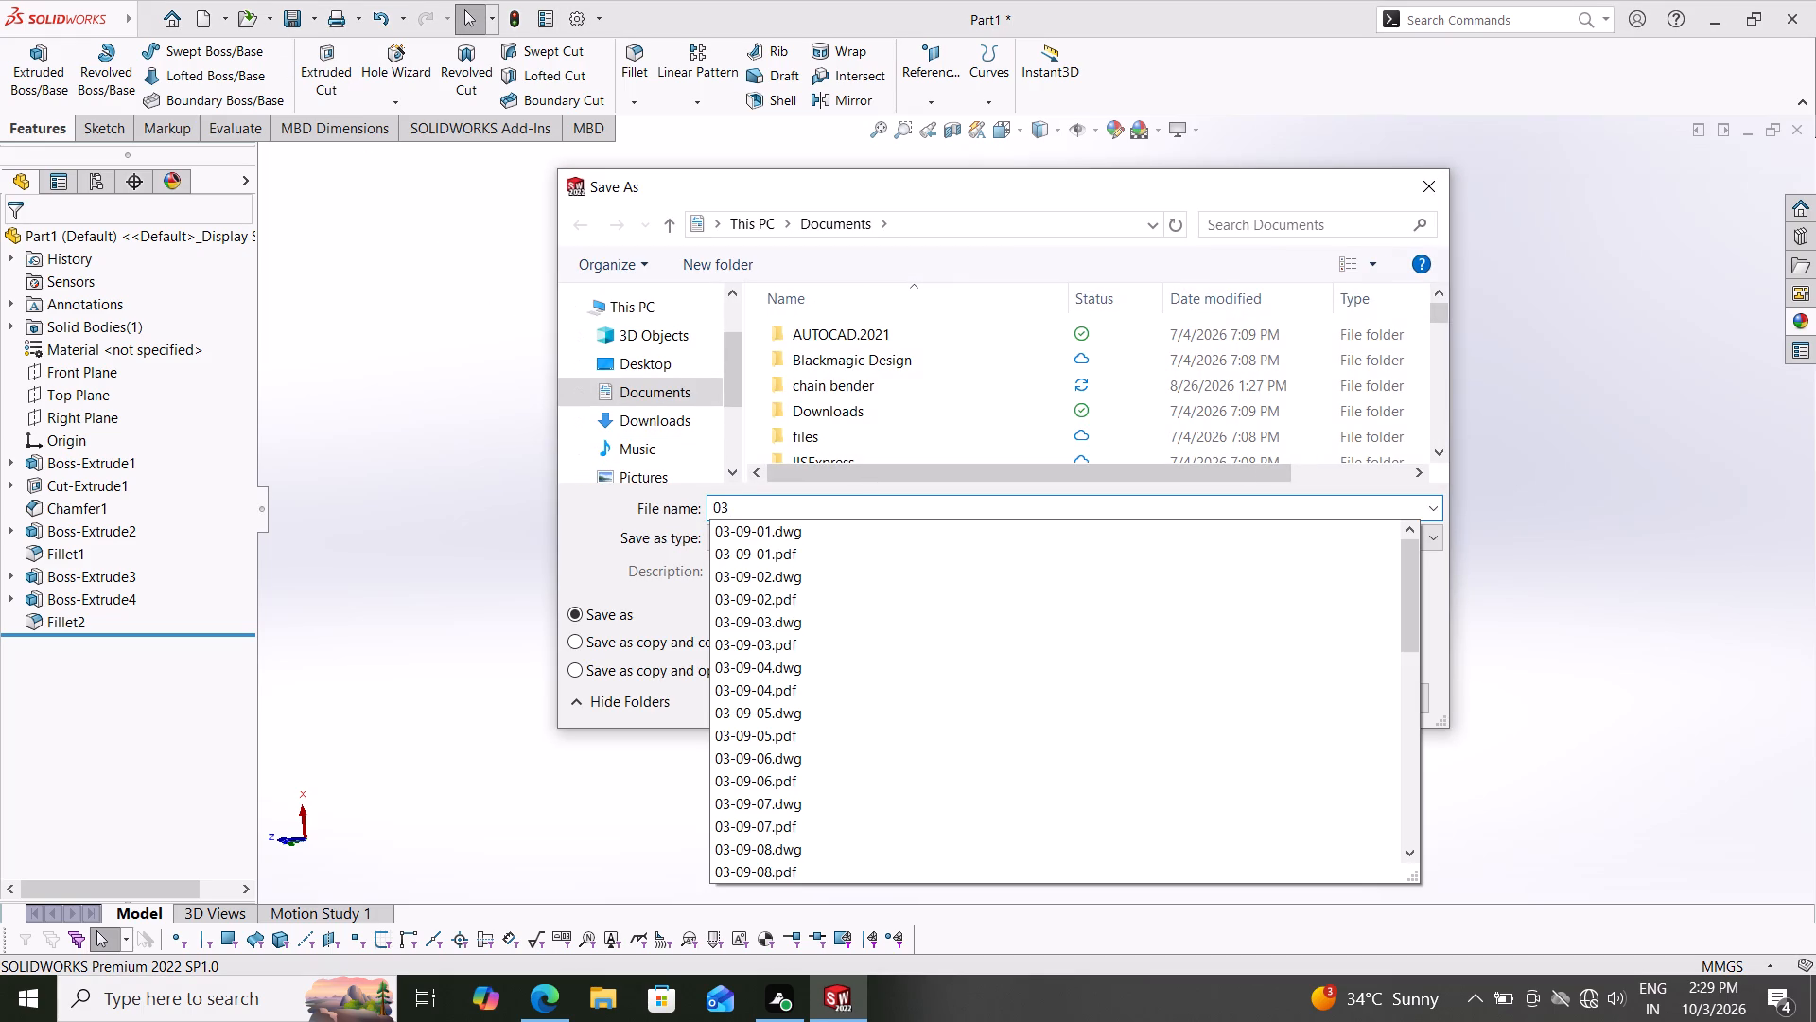
pyautogui.write('-10')
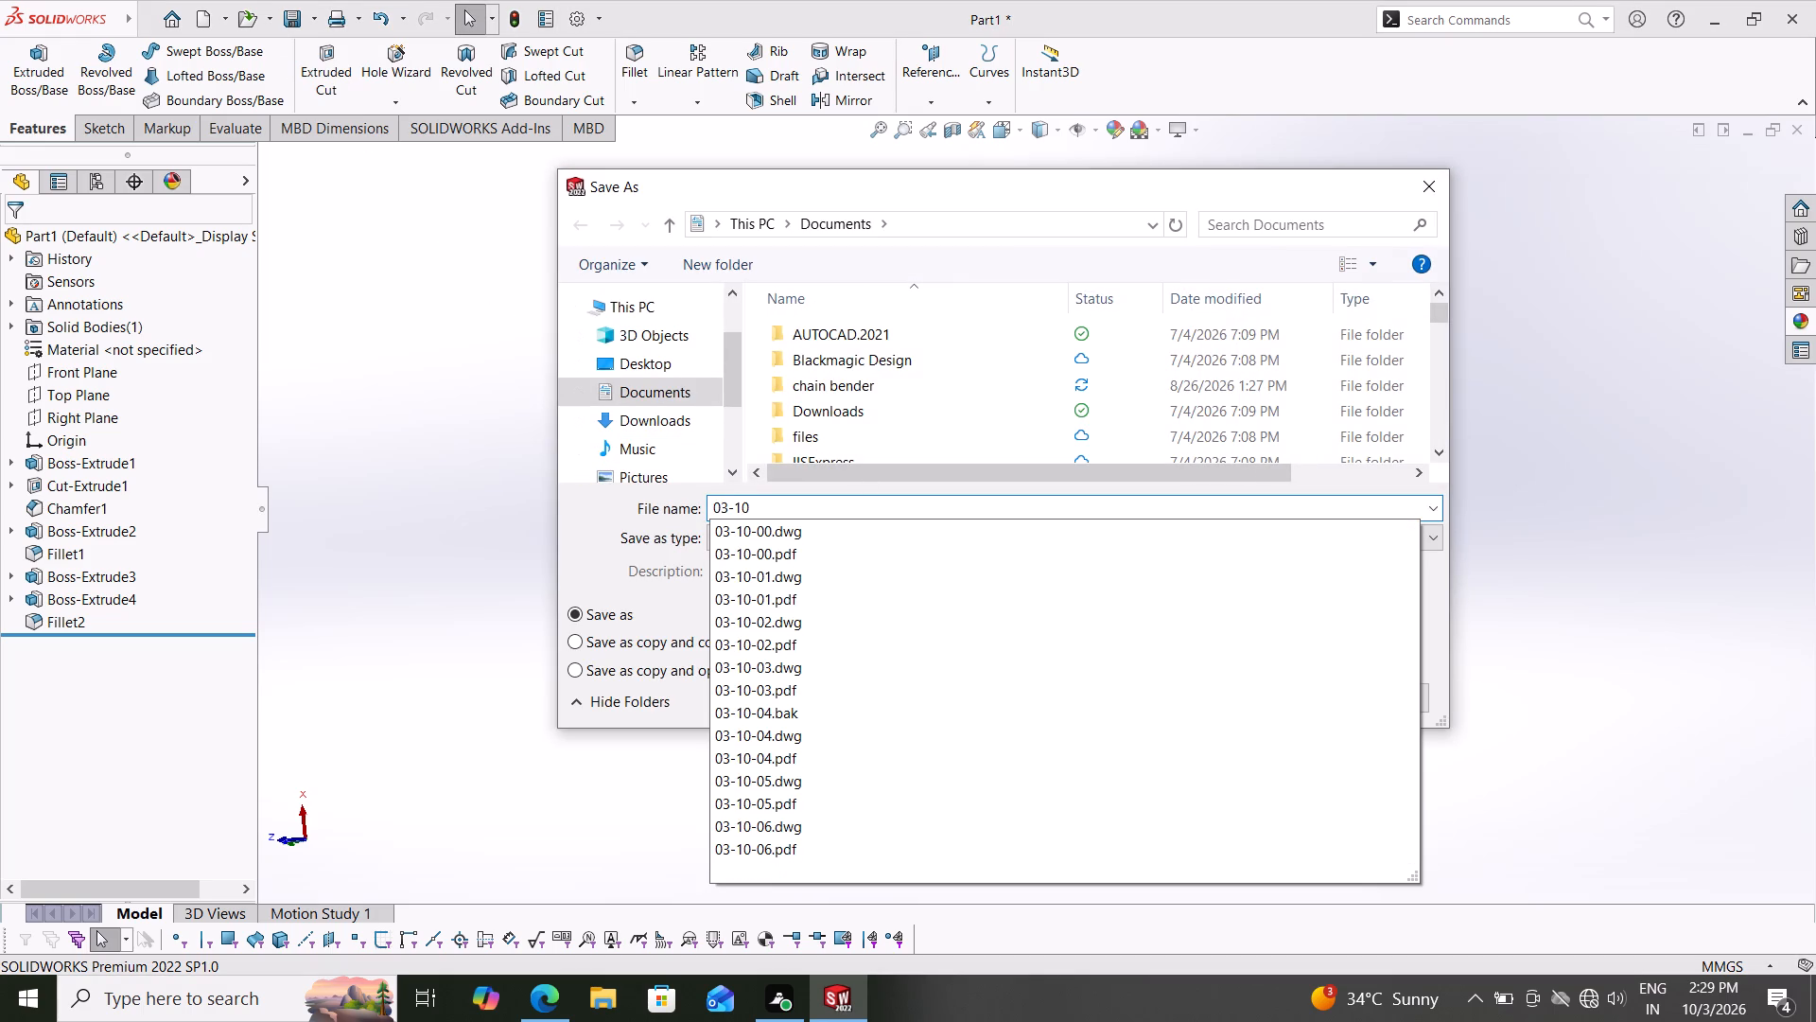
pyautogui.press('-')
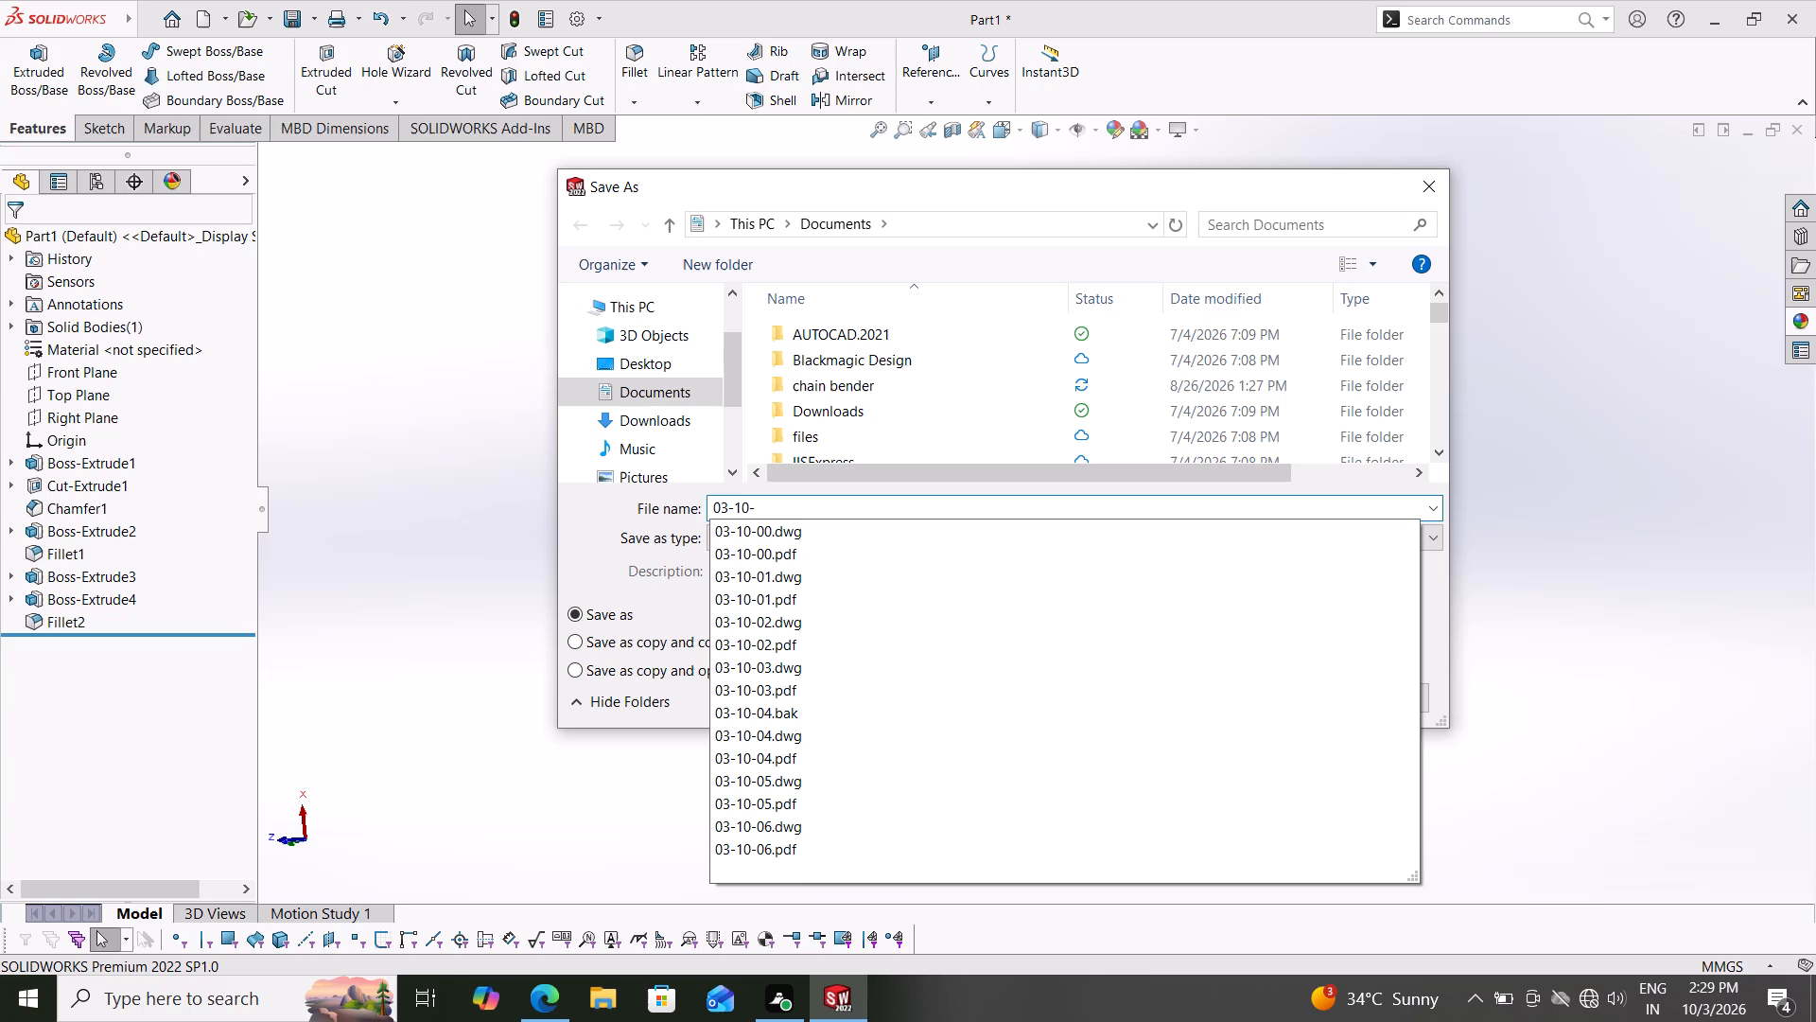
pyautogui.write('07')
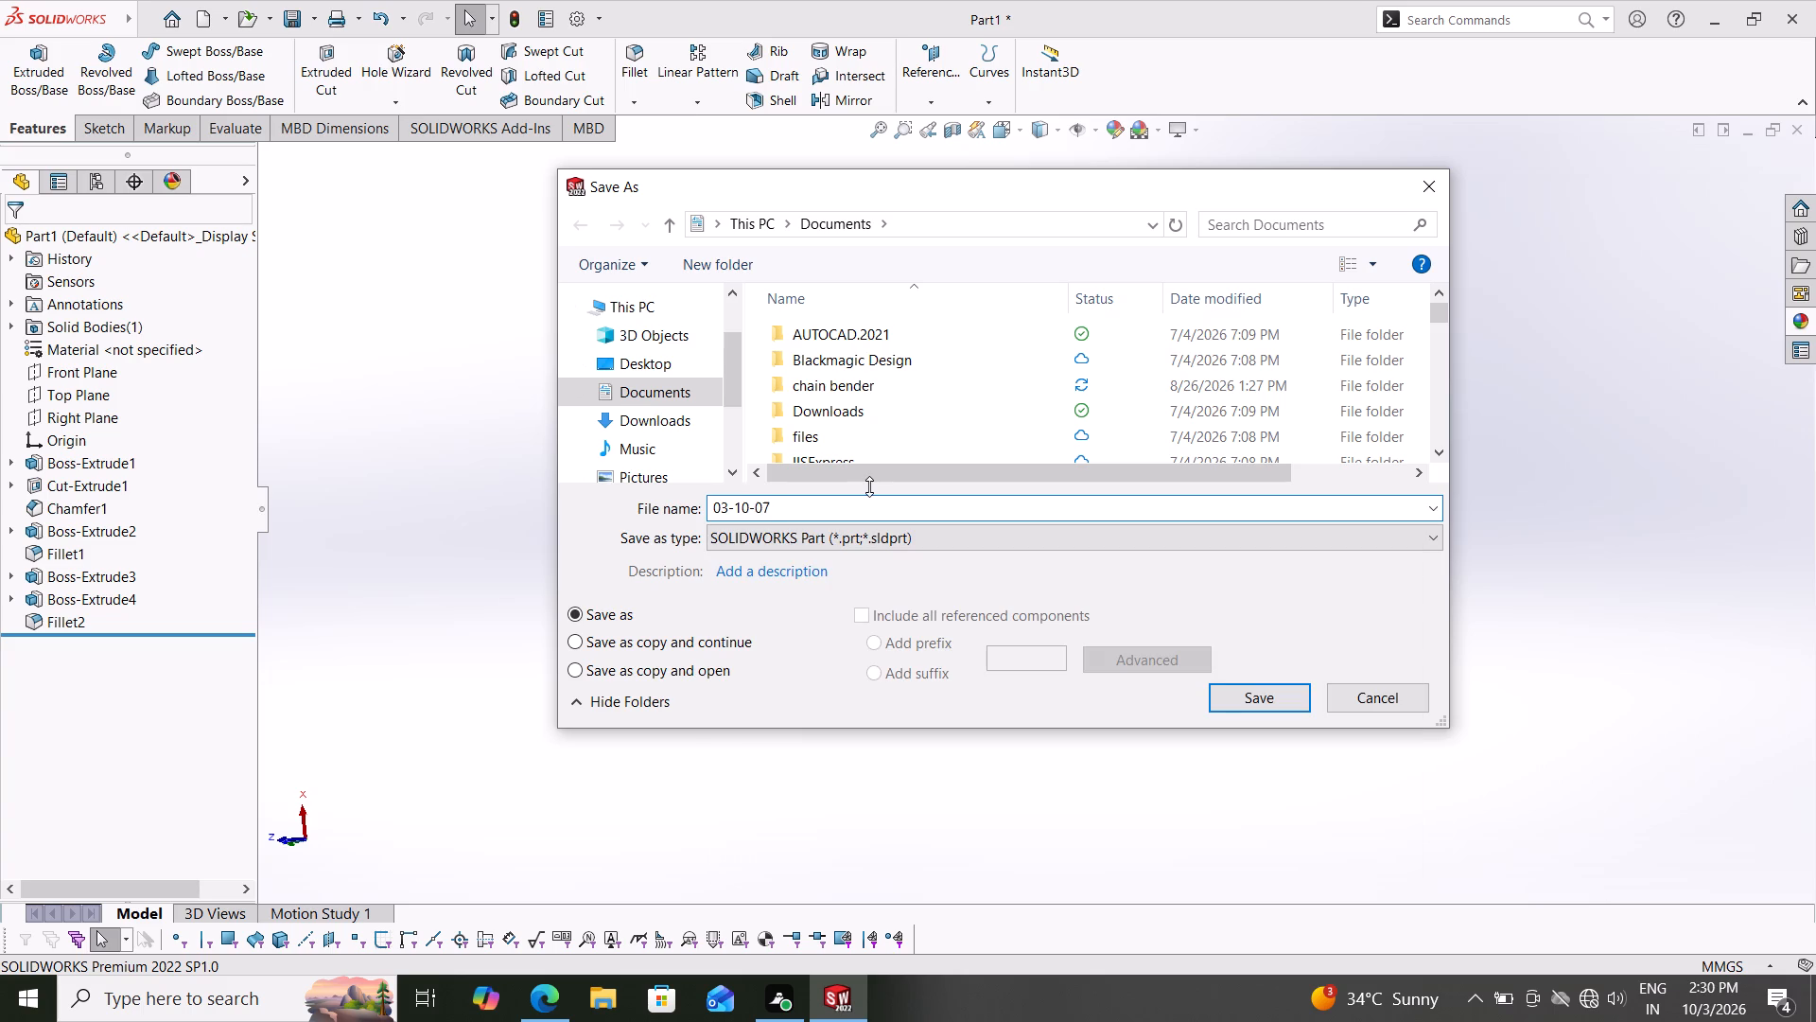
pyautogui.click(1240, 697)
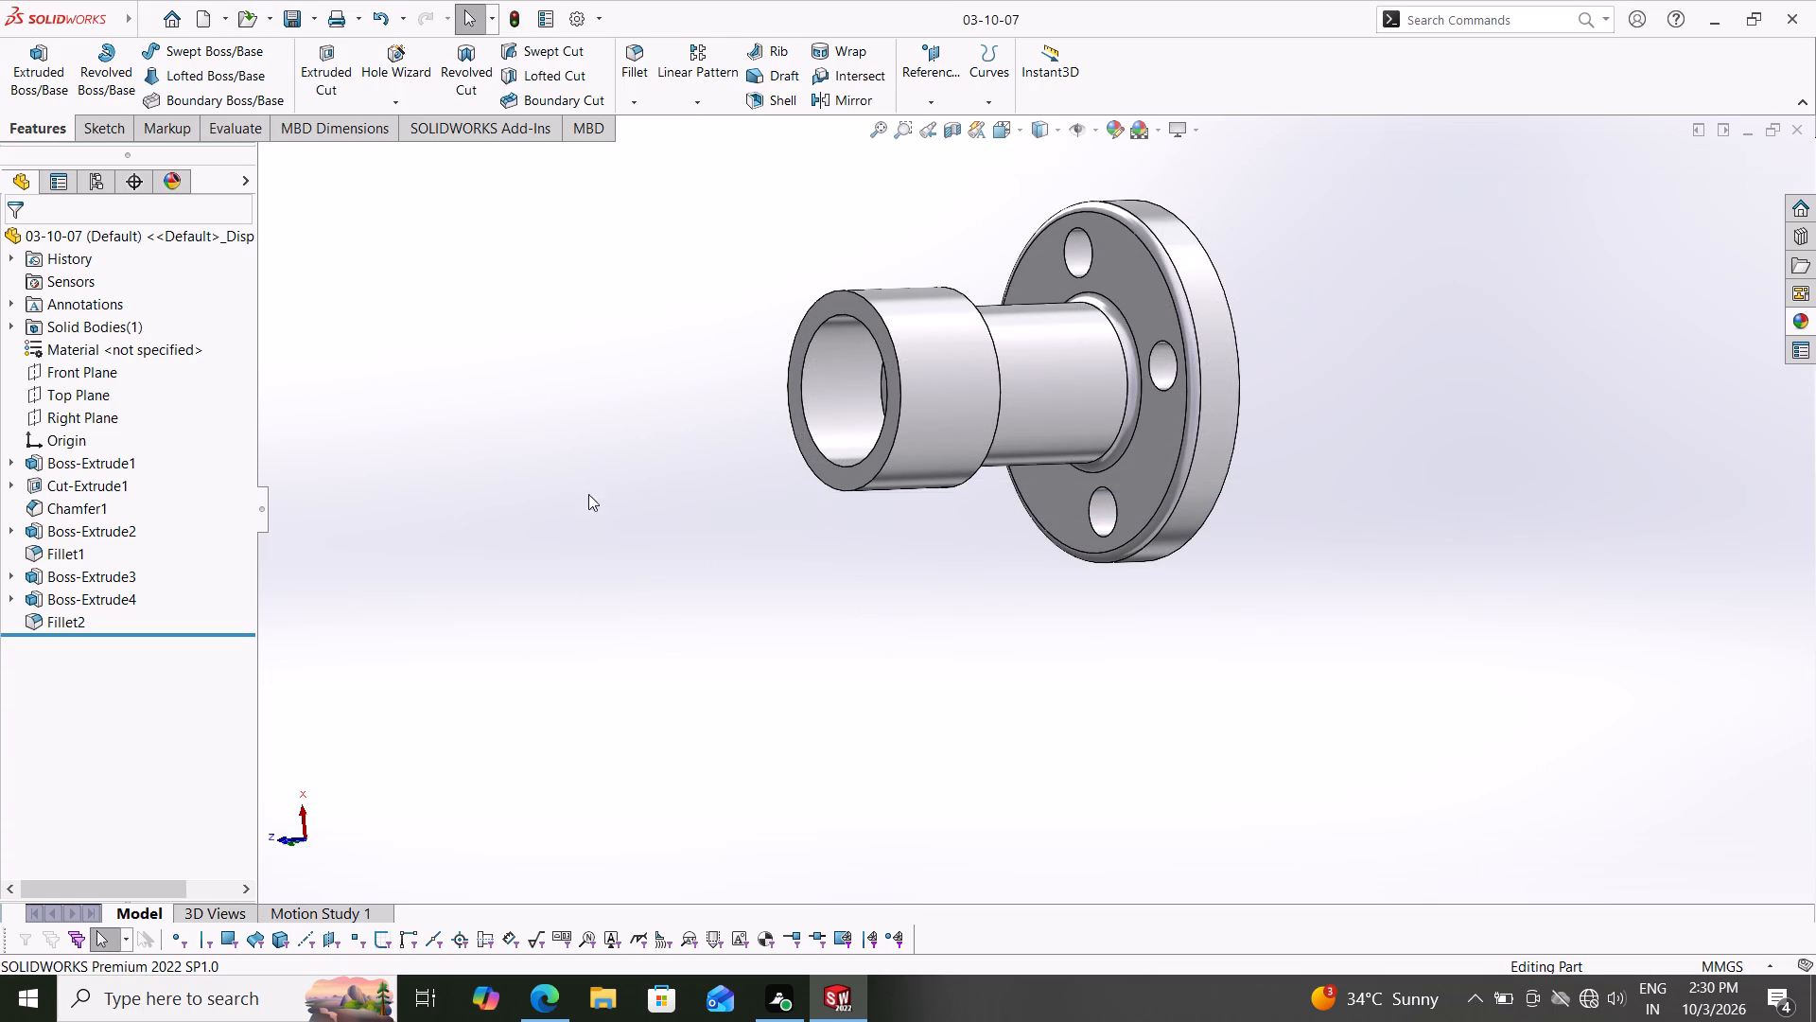
# Create a drawing from the part on a standard A3 (ANSI) Landscape sheet.
pyautogui.click(314, 17)
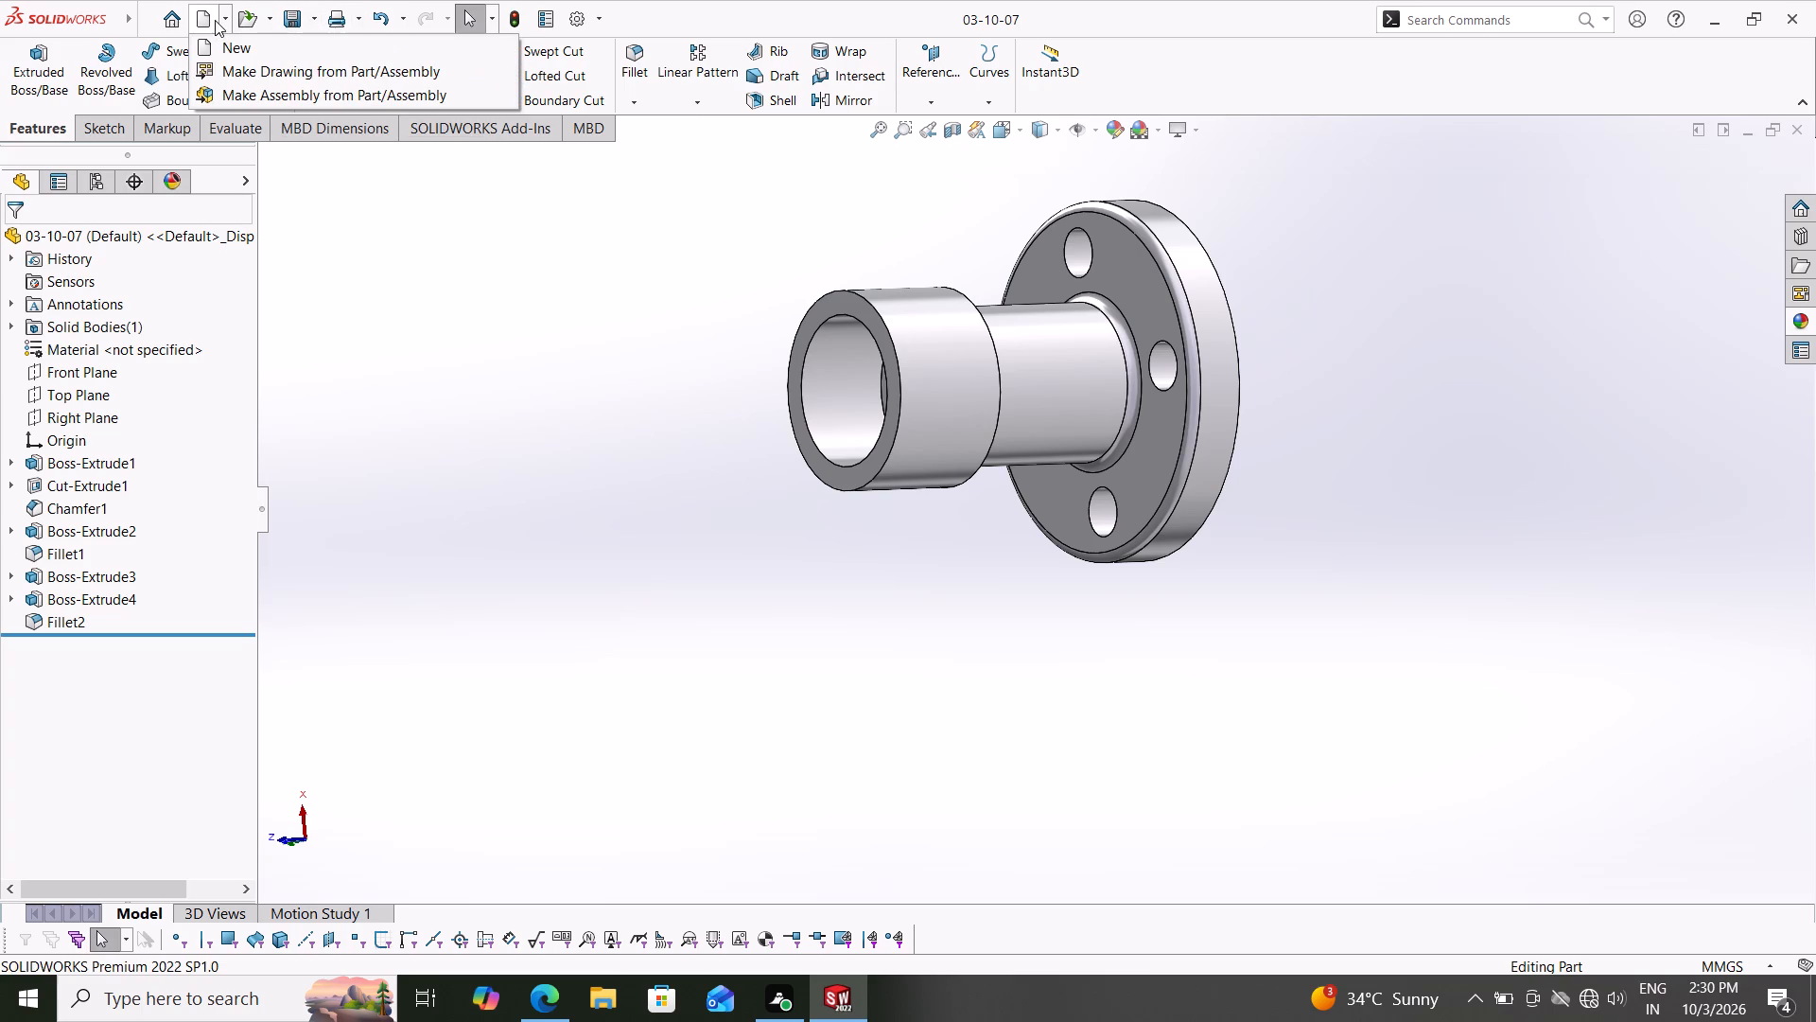
pyautogui.click(248, 68)
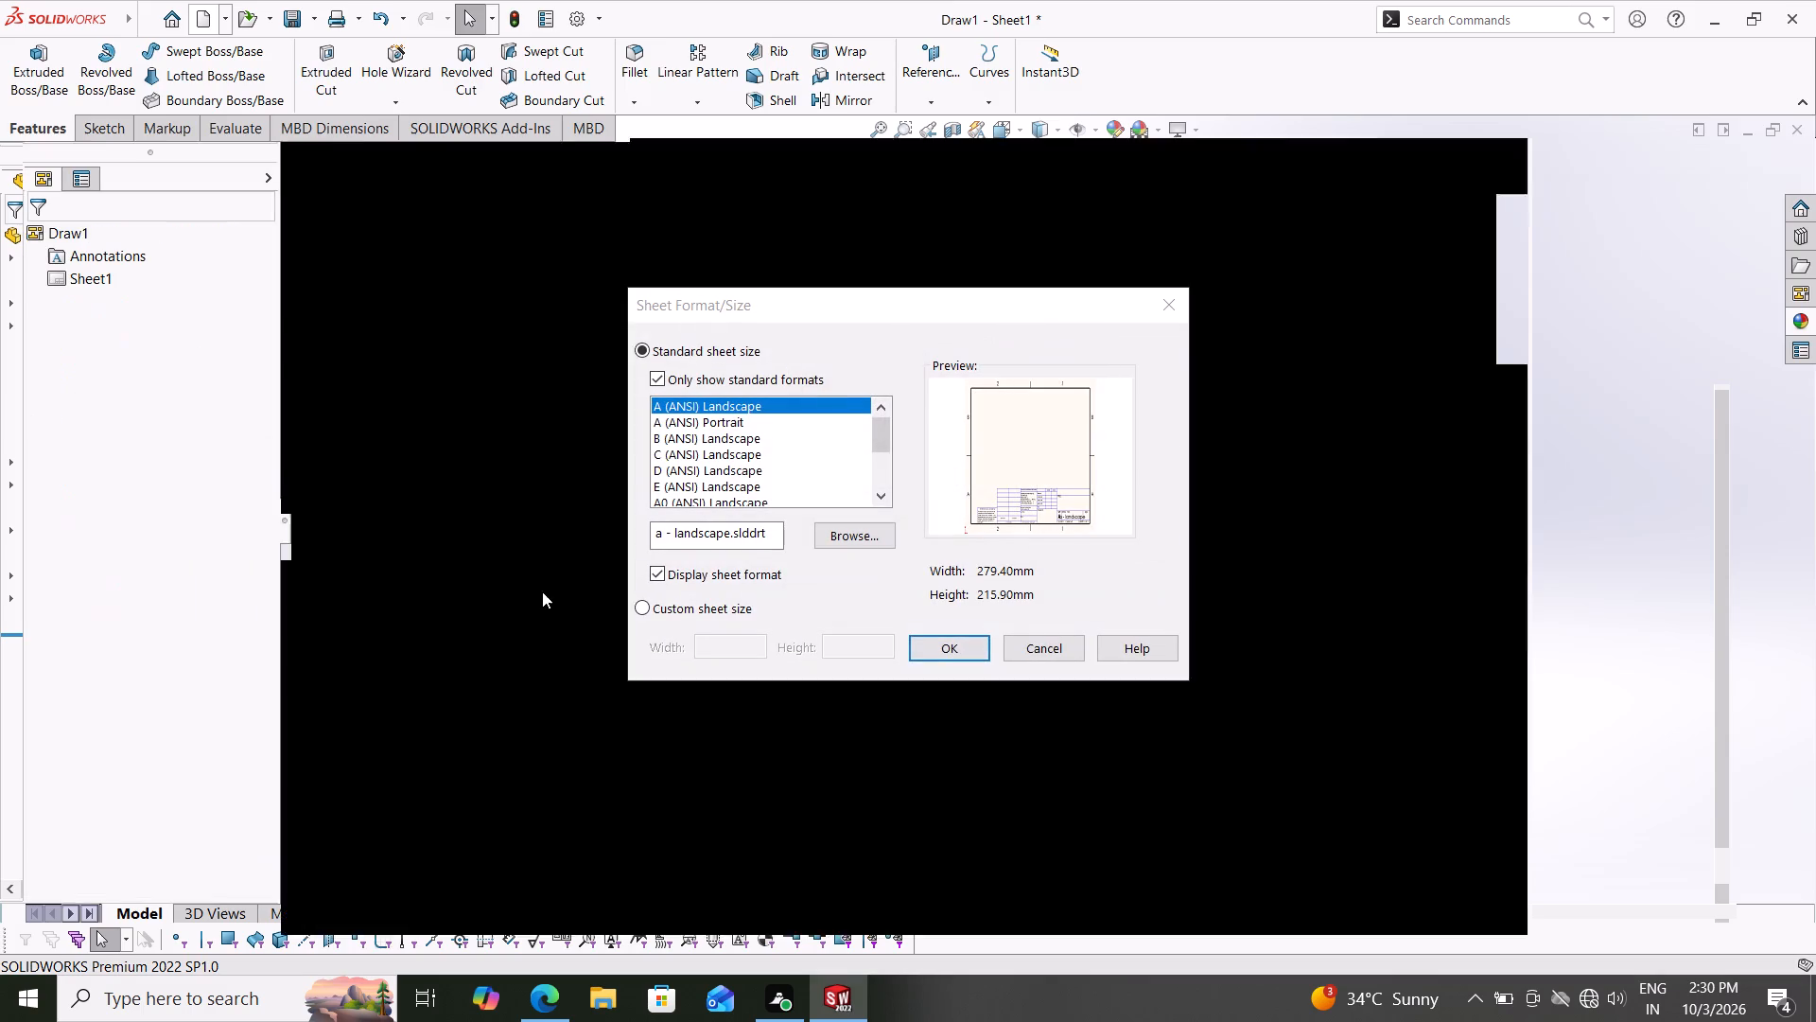
pyautogui.moveTo(879, 433); pyautogui.dragTo(879, 454)
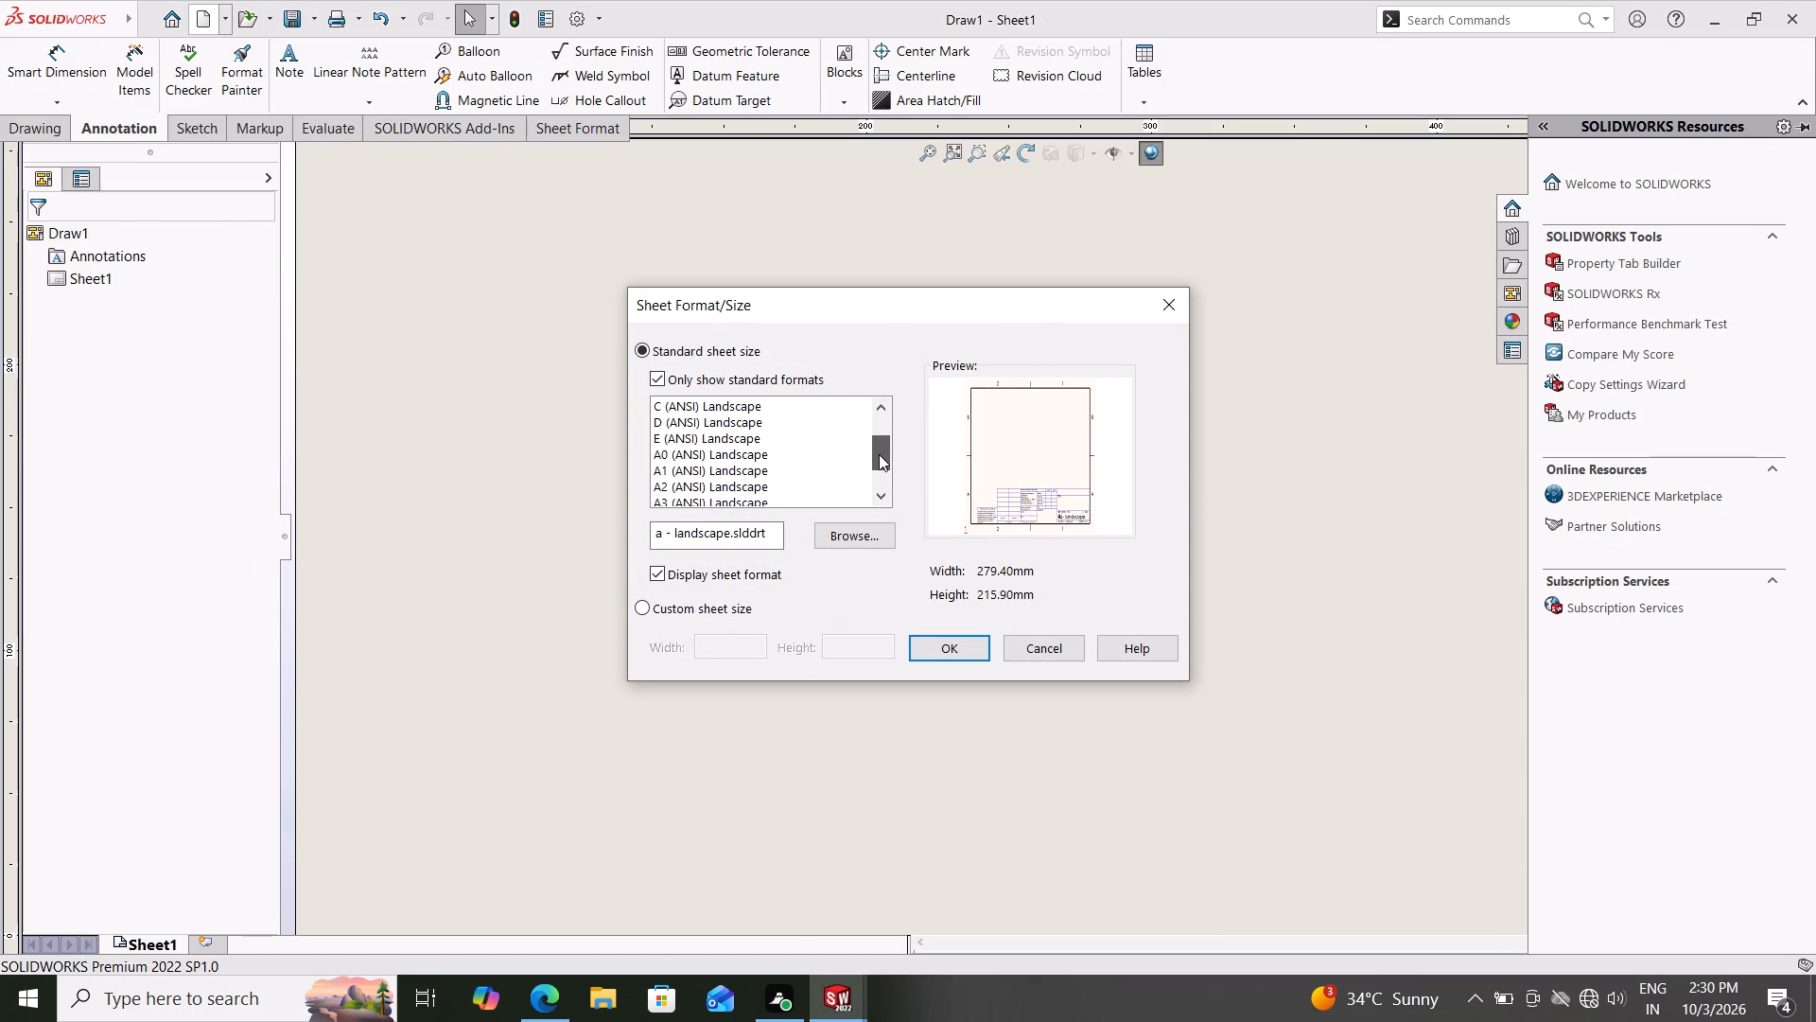
pyautogui.moveTo(879, 454); pyautogui.dragTo(879, 462)
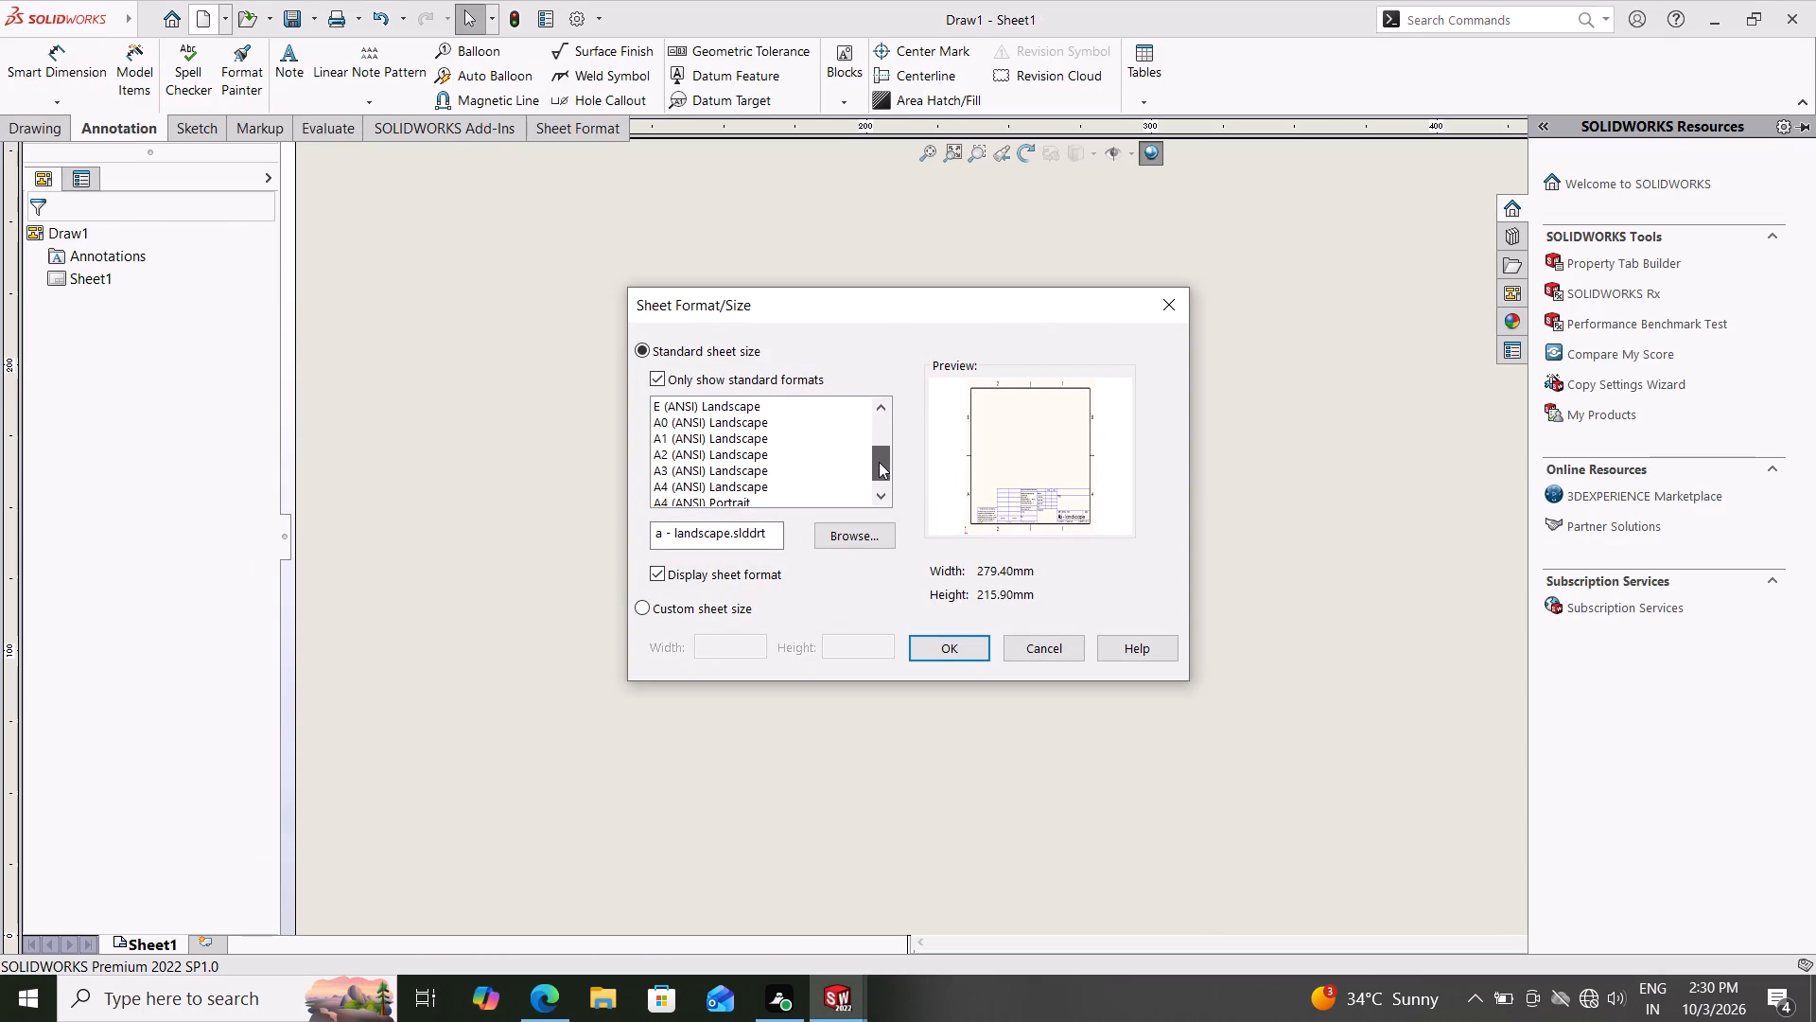
pyautogui.moveTo(879, 462); pyautogui.dragTo(879, 466)
pyautogui.moveTo(879, 466); pyautogui.dragTo(879, 455)
pyautogui.click(767, 487)
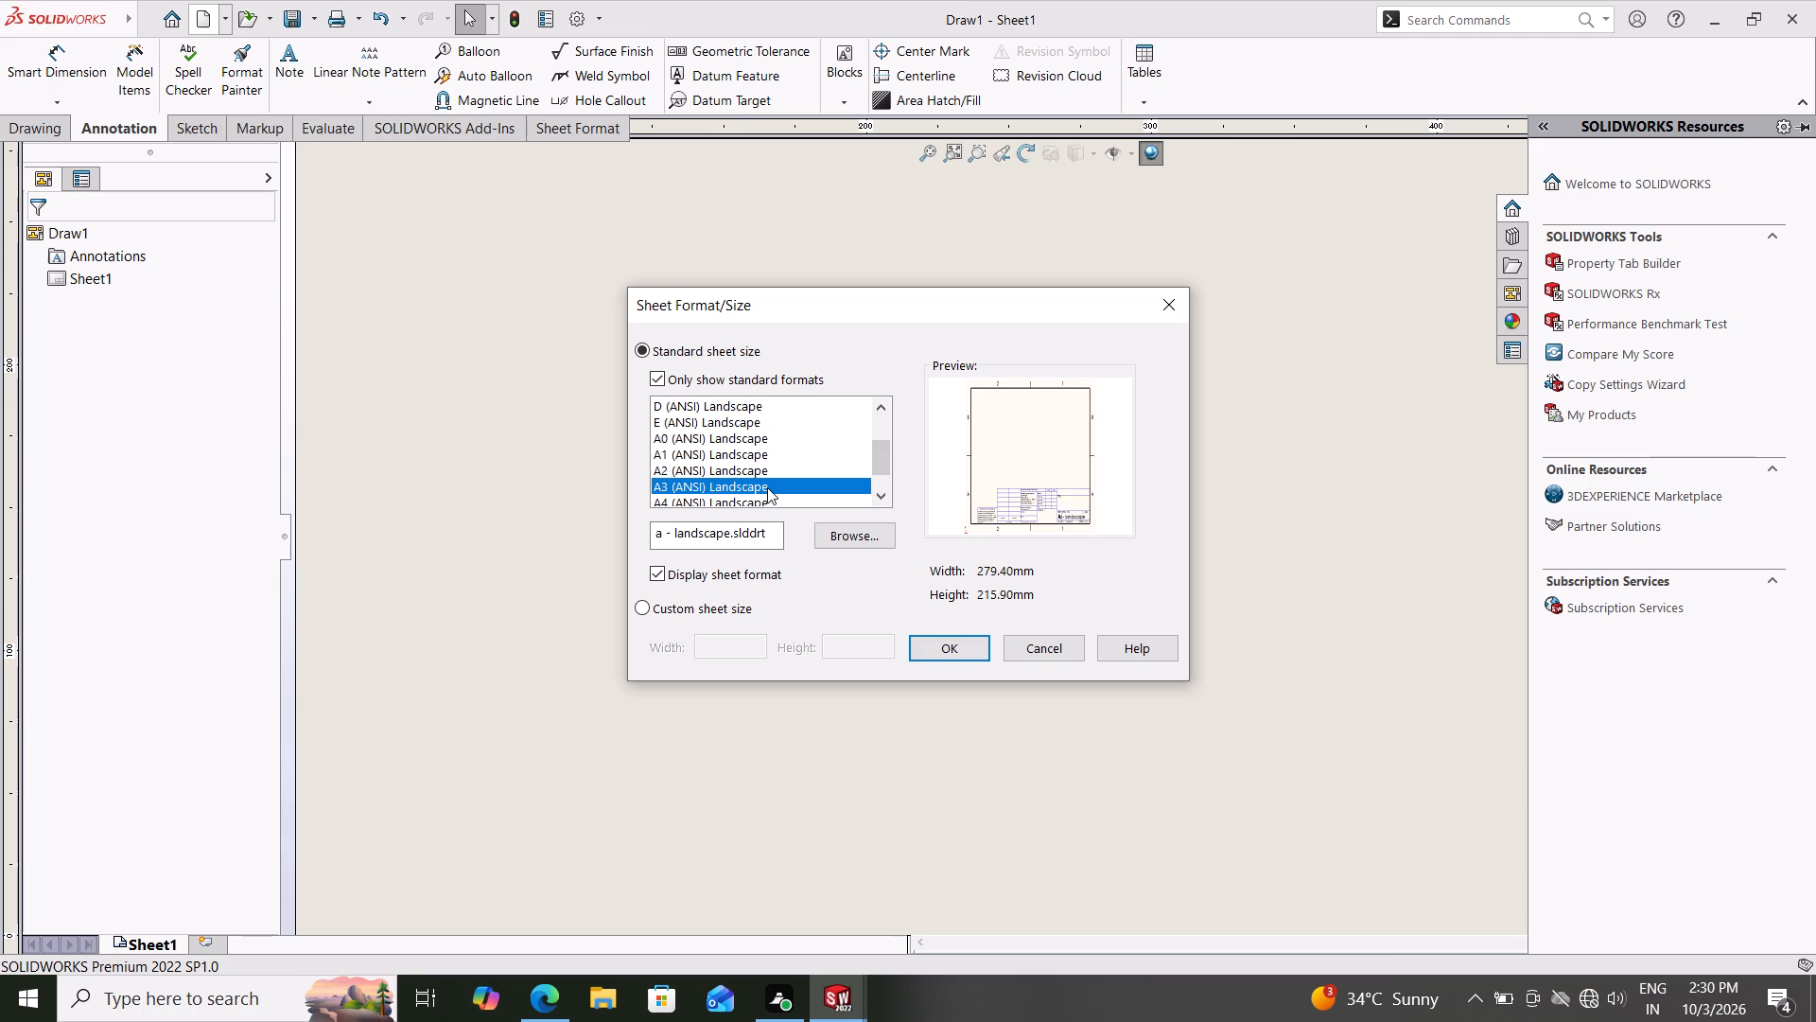
pyautogui.click(943, 645)
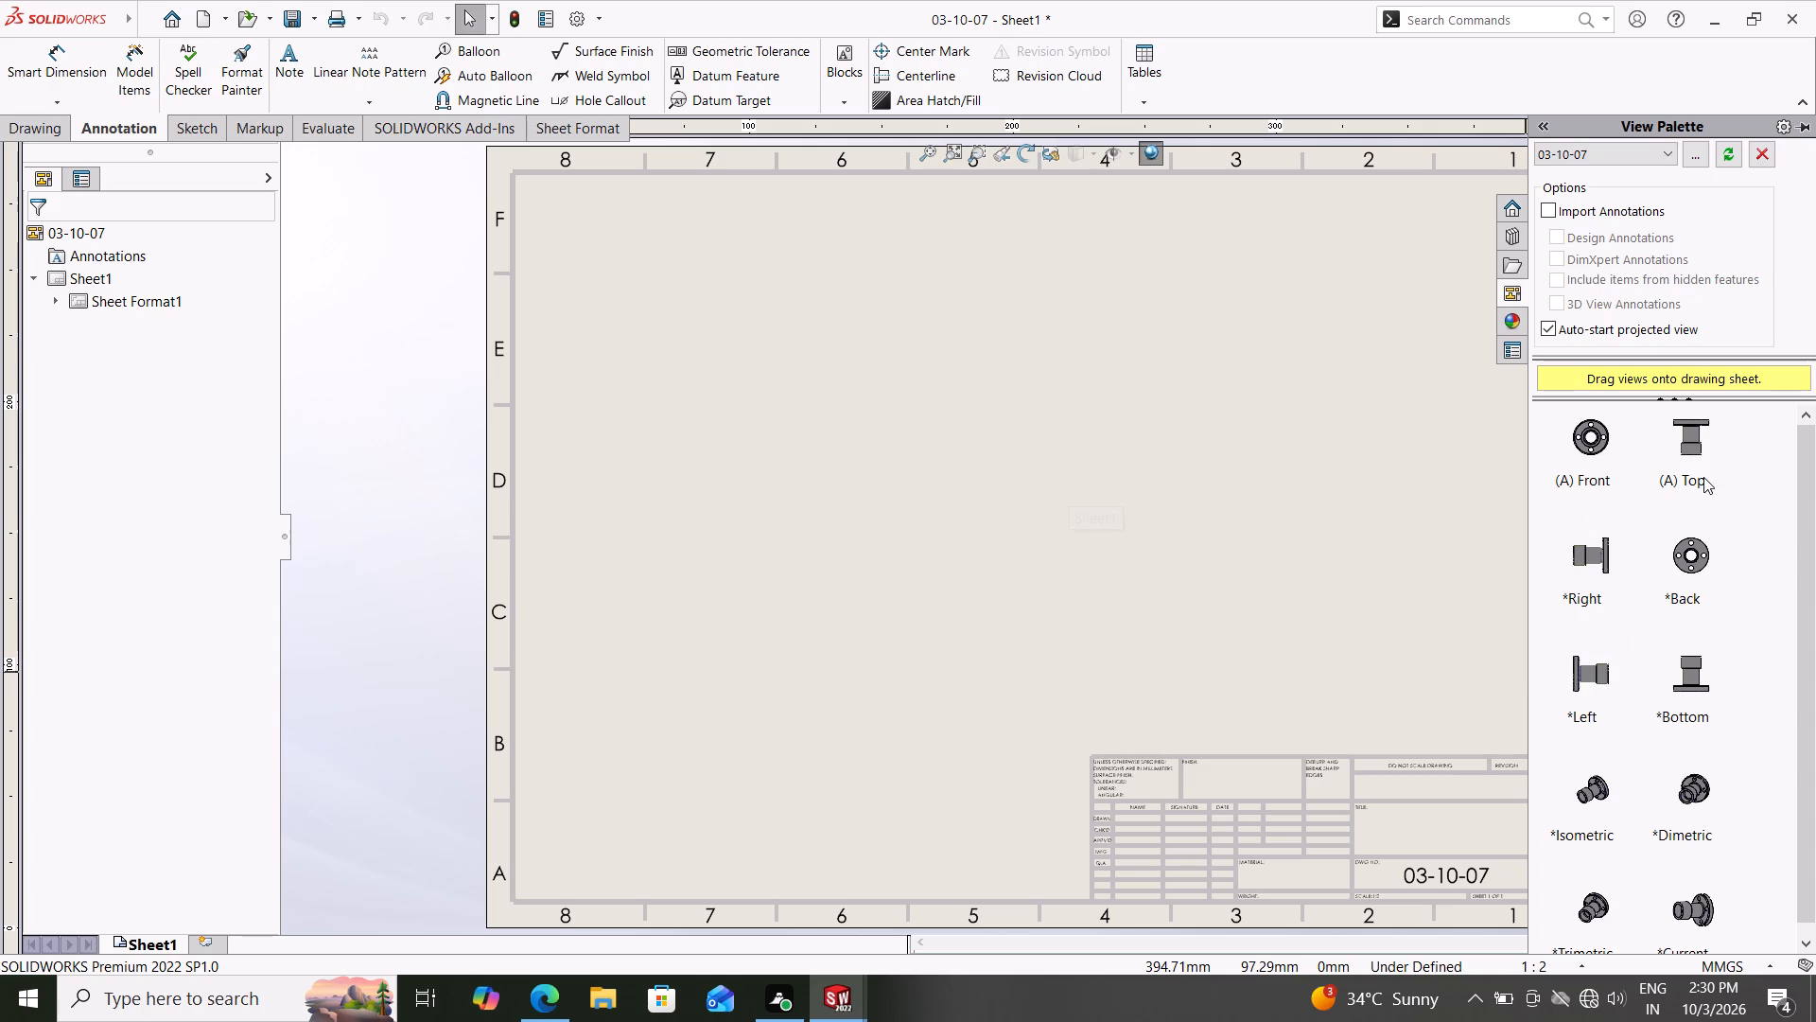
# Place the part's Right view in the sheet's upper-left area and project an isometric view diagonally below it.
pyautogui.moveTo(1597, 559); pyautogui.dragTo(1406, 495)
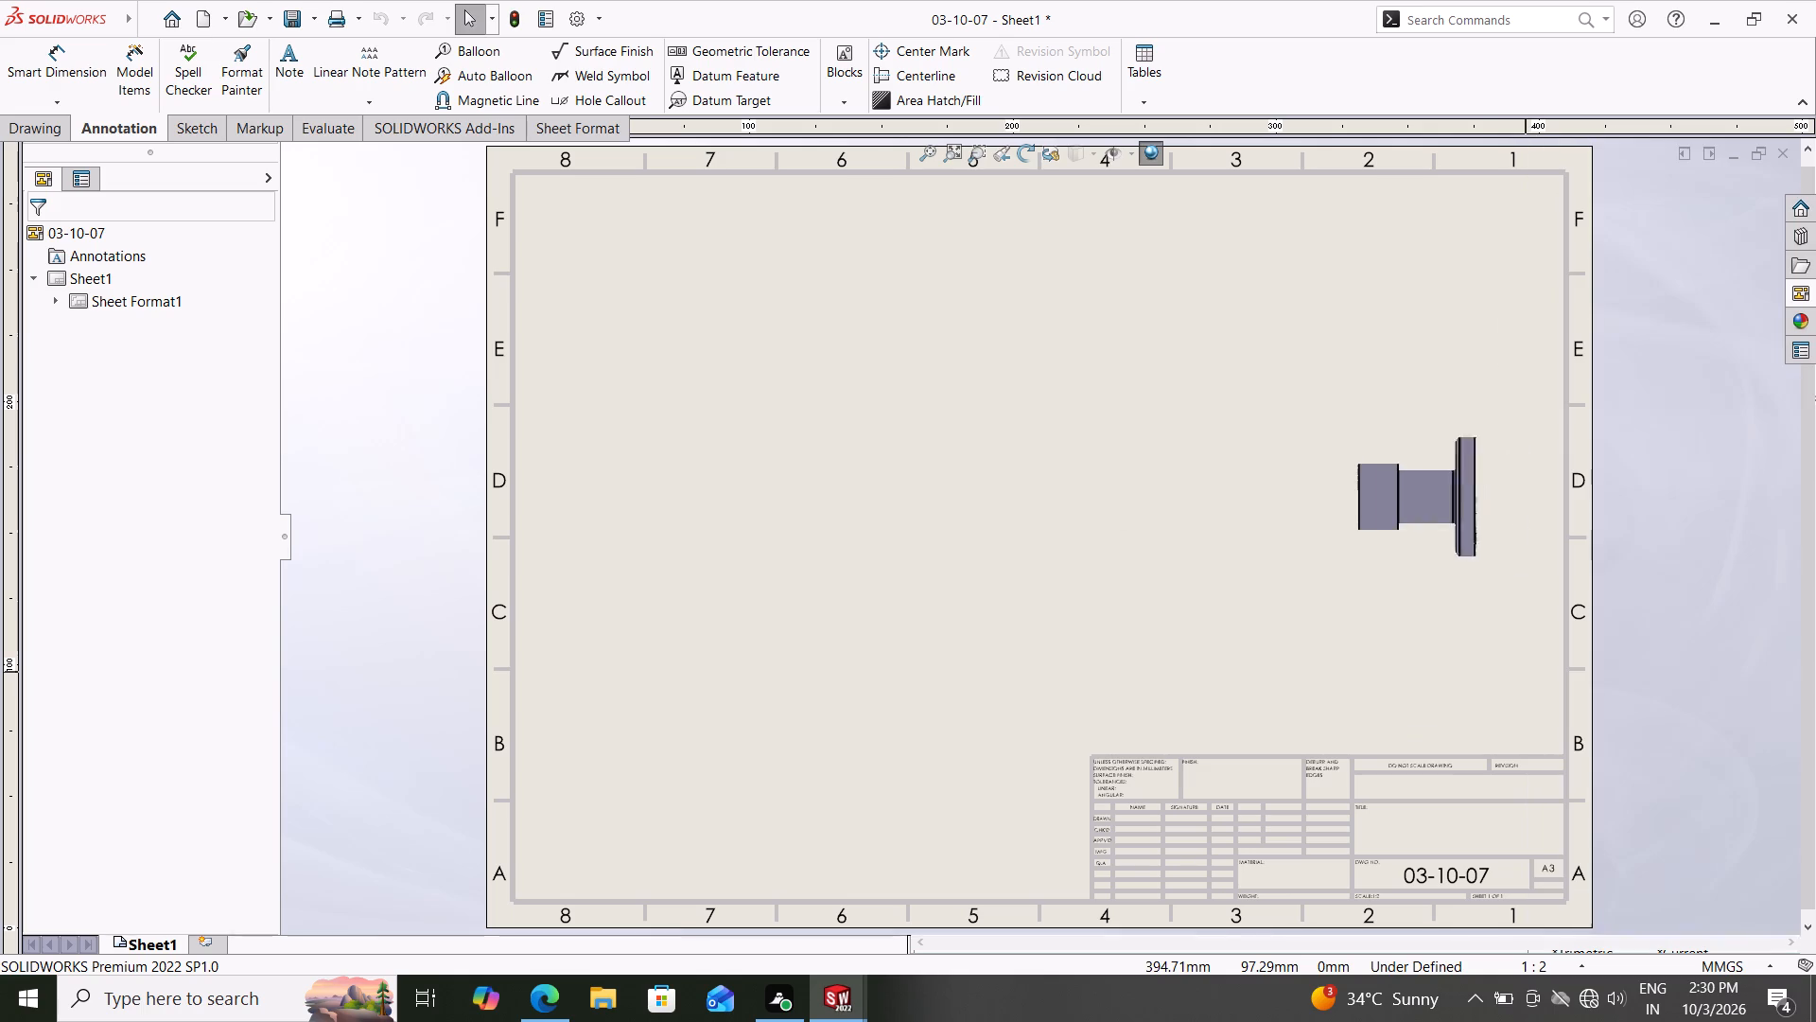
pyautogui.moveTo(1406, 495); pyautogui.dragTo(720, 366)
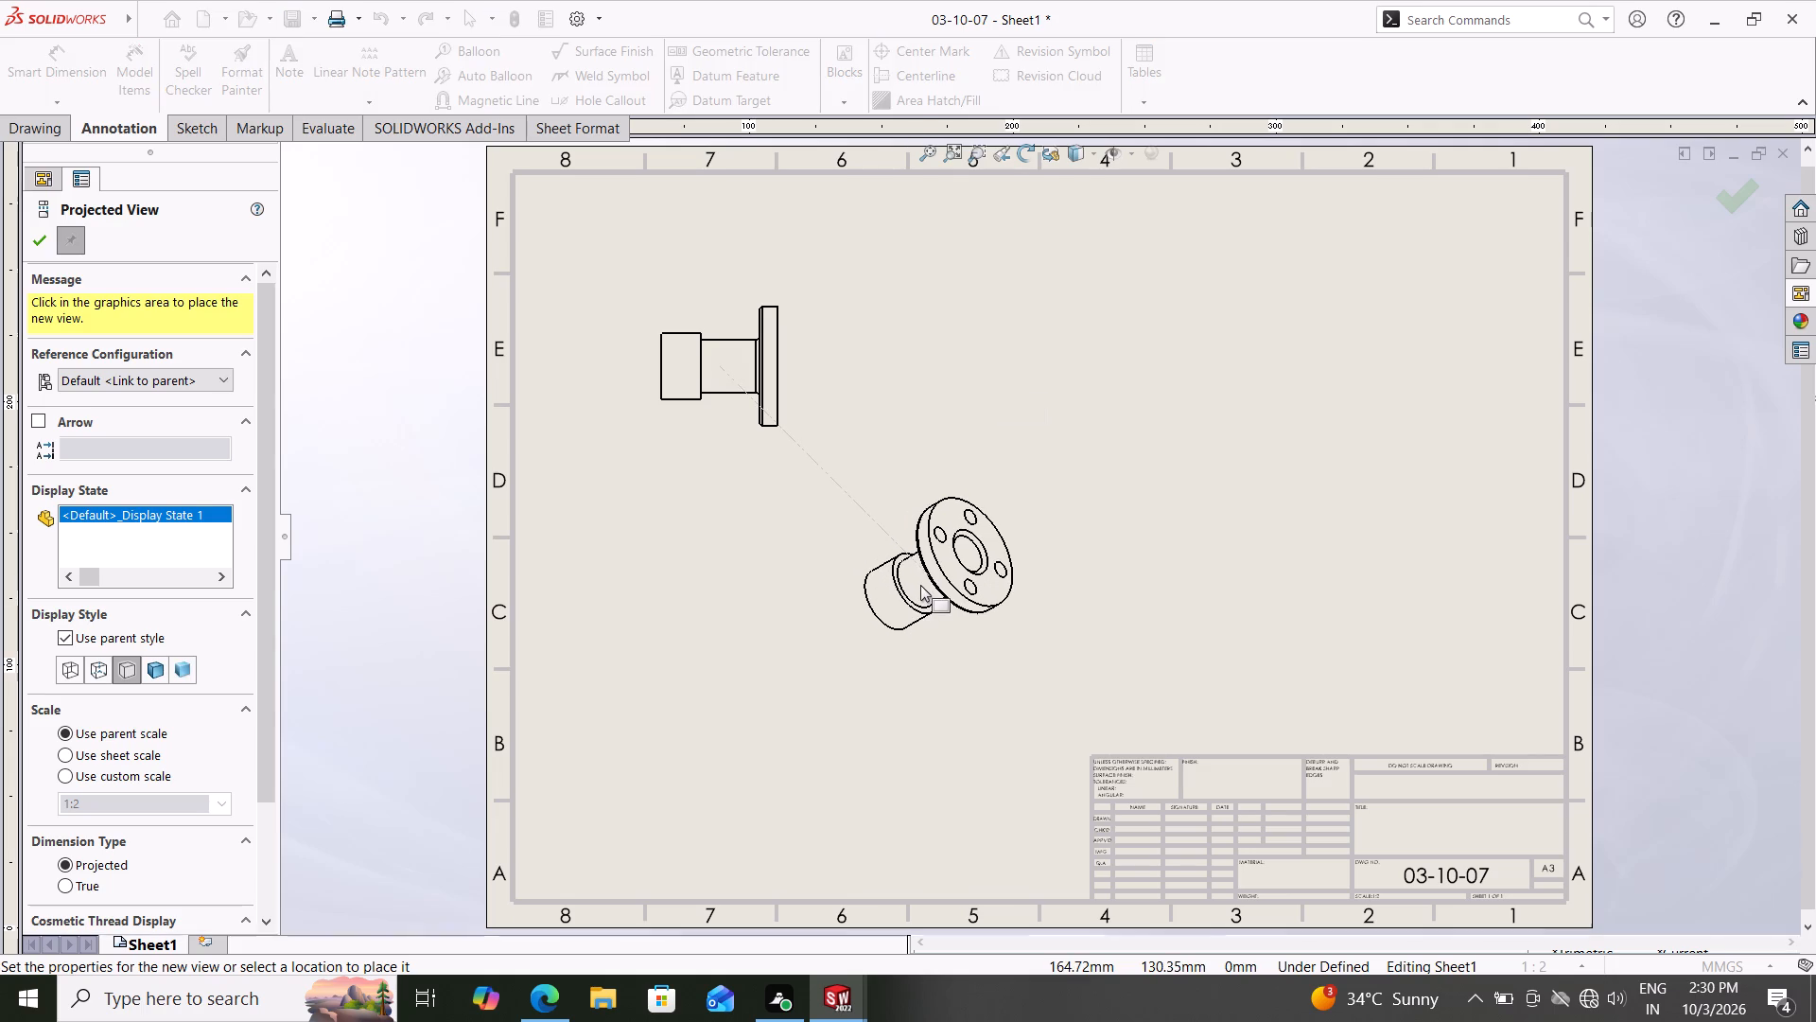
pyautogui.click(910, 568)
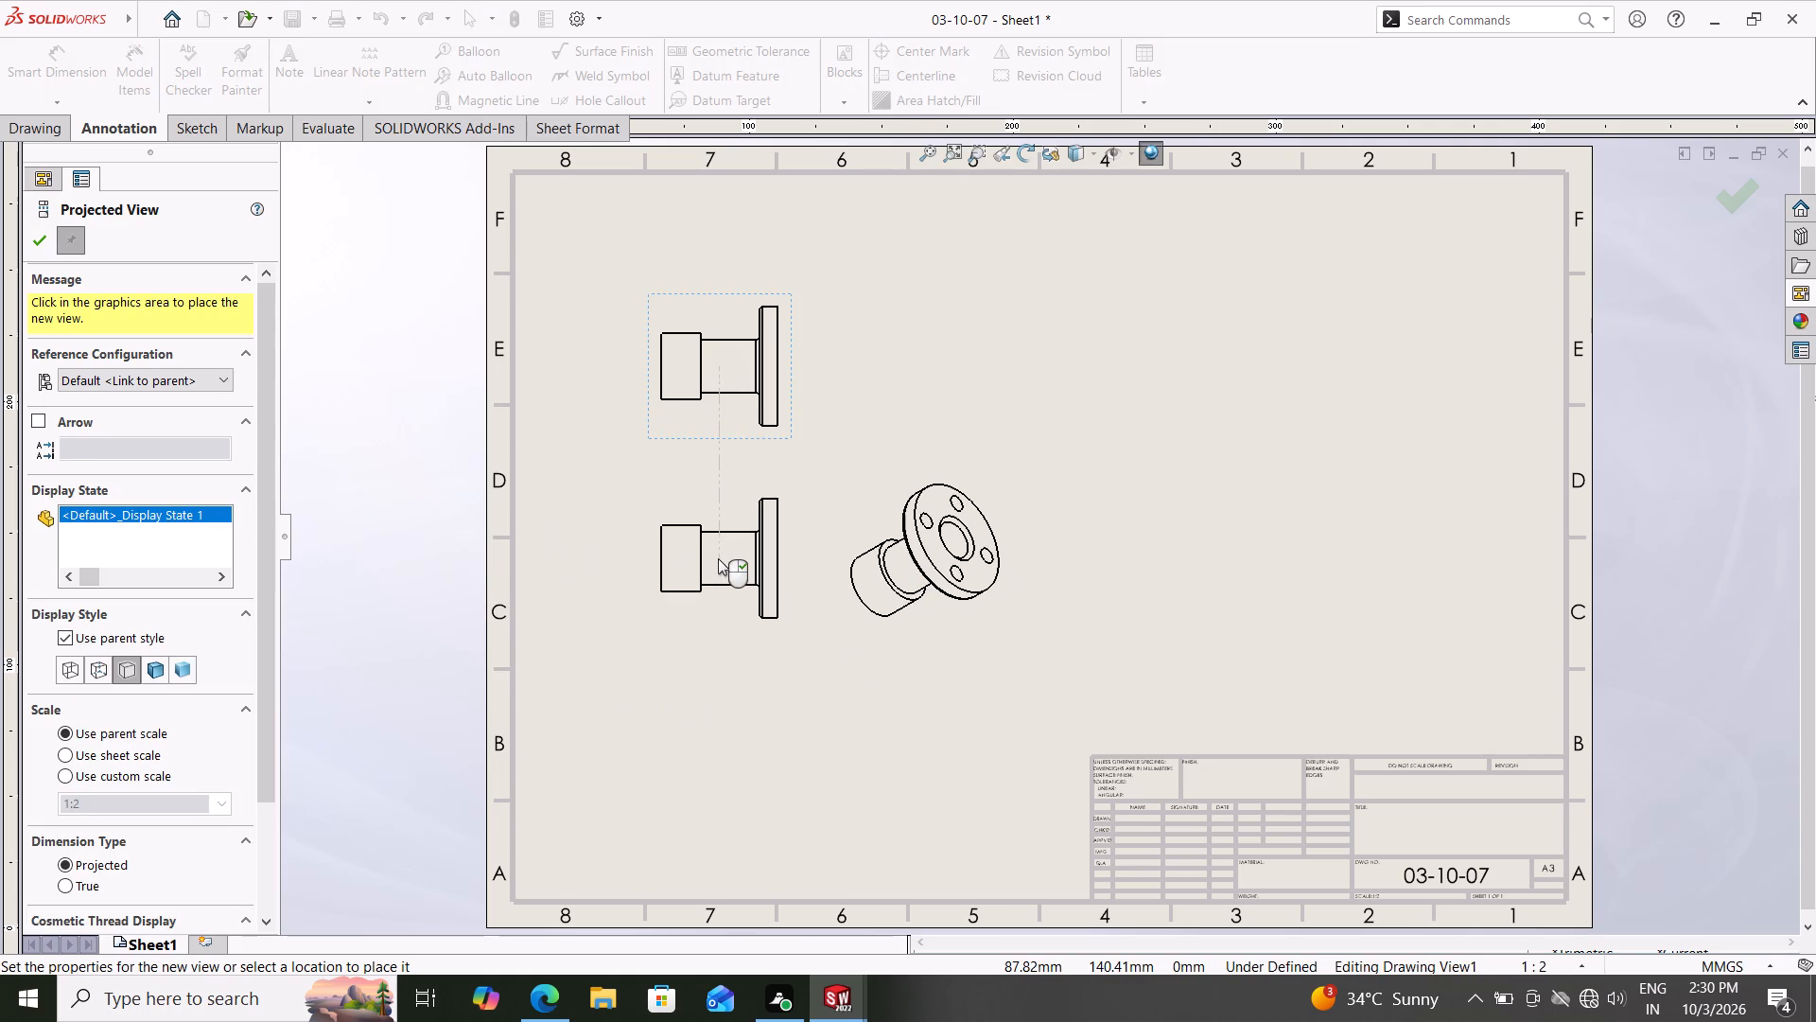
pyautogui.press('Escape')
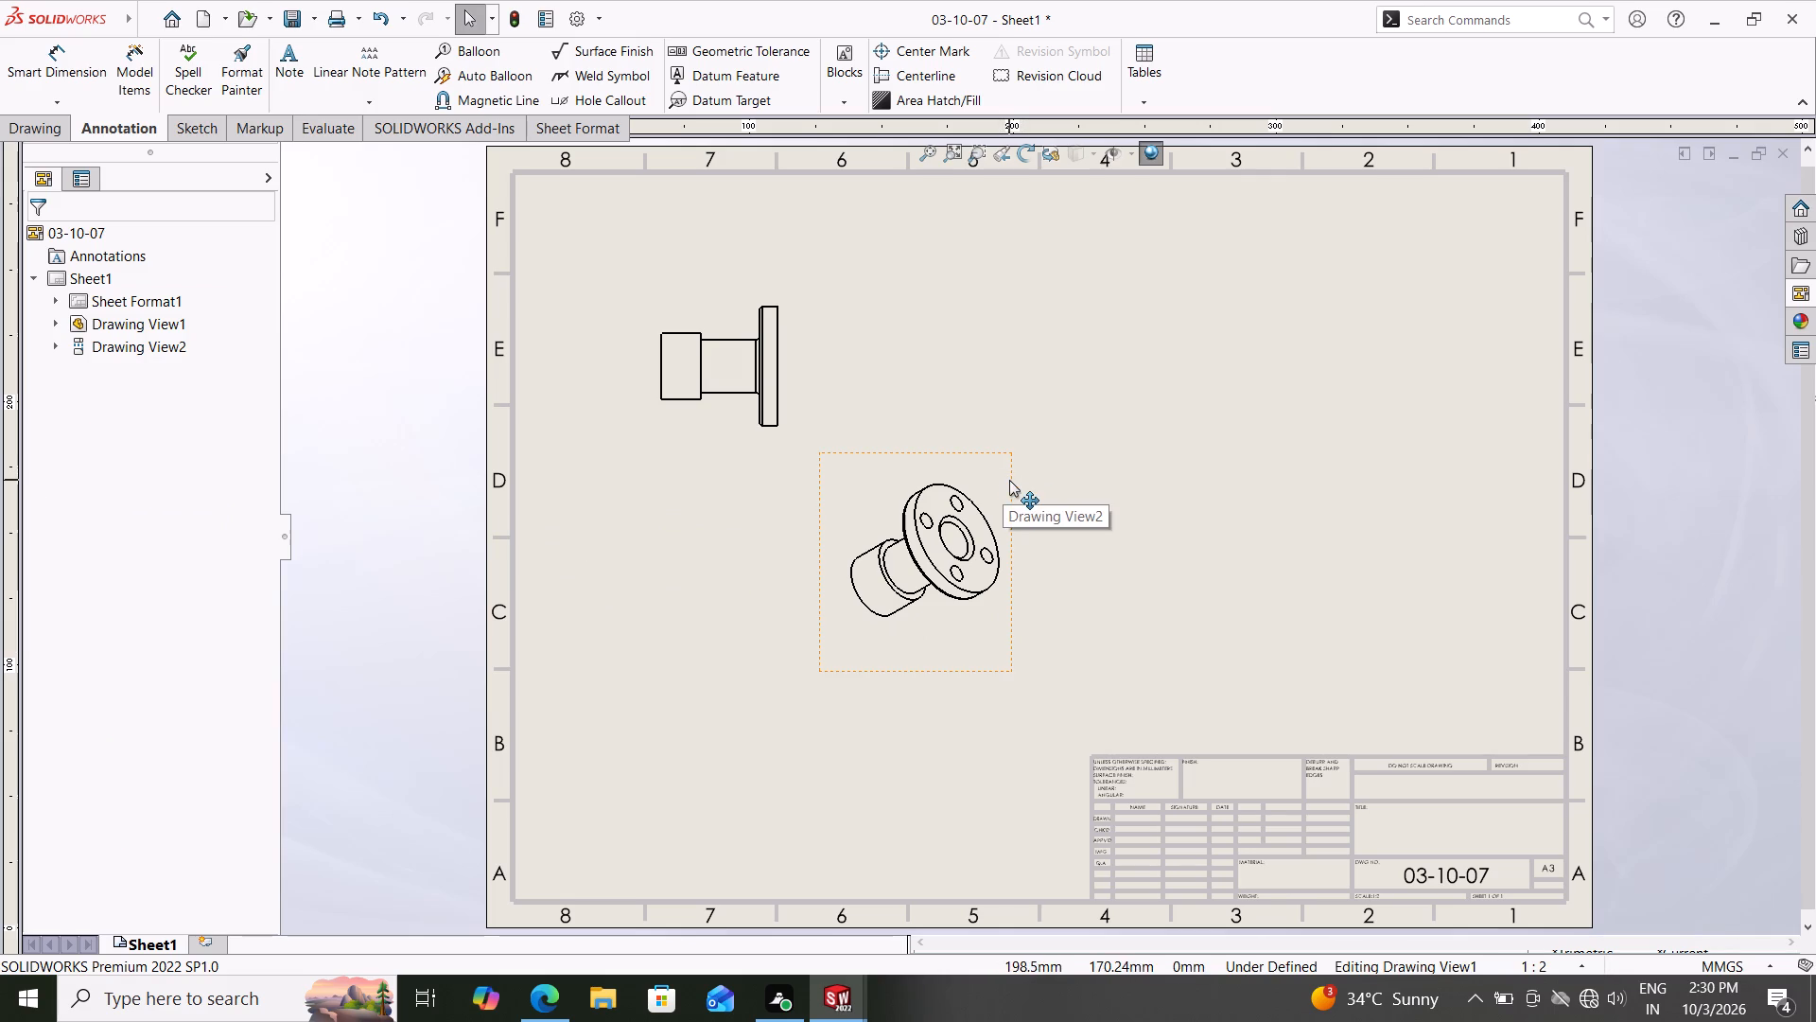
# Move the isometric view to the sheet's upper-right area and give it a custom scale of 1:1.
pyautogui.moveTo(1009, 480); pyautogui.dragTo(1345, 343)
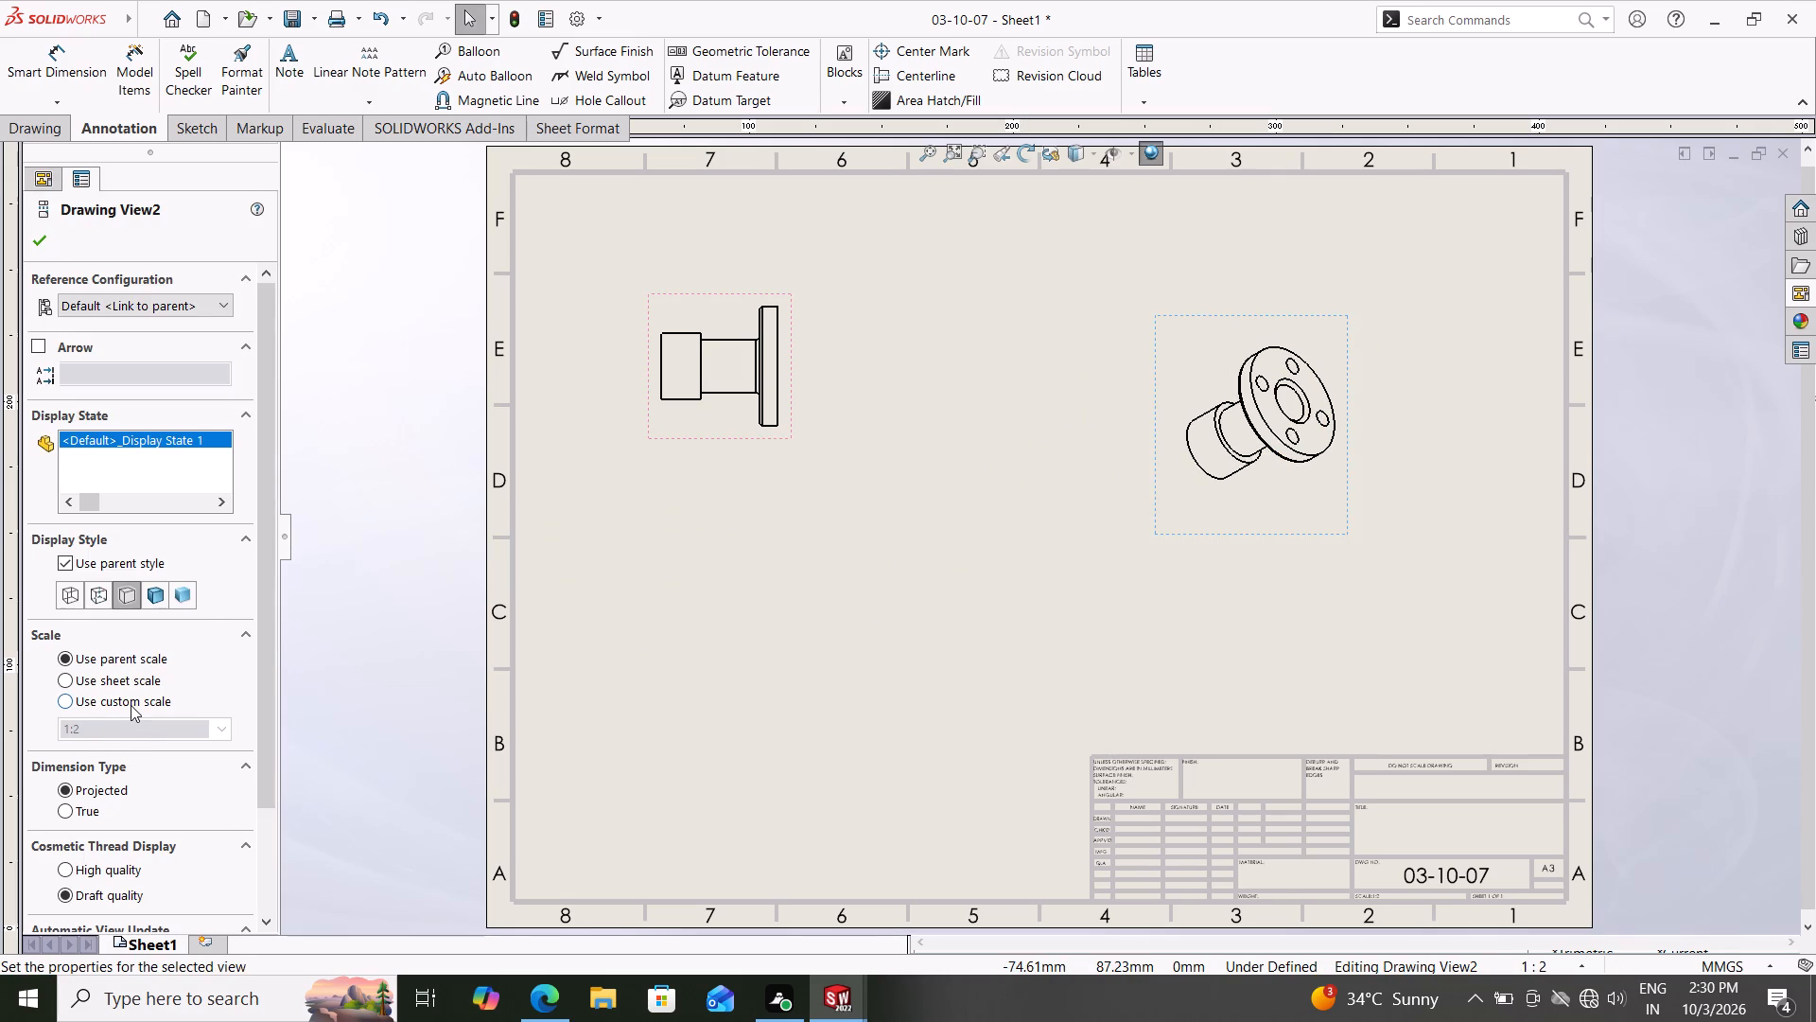
pyautogui.click(131, 705)
pyautogui.click(218, 736)
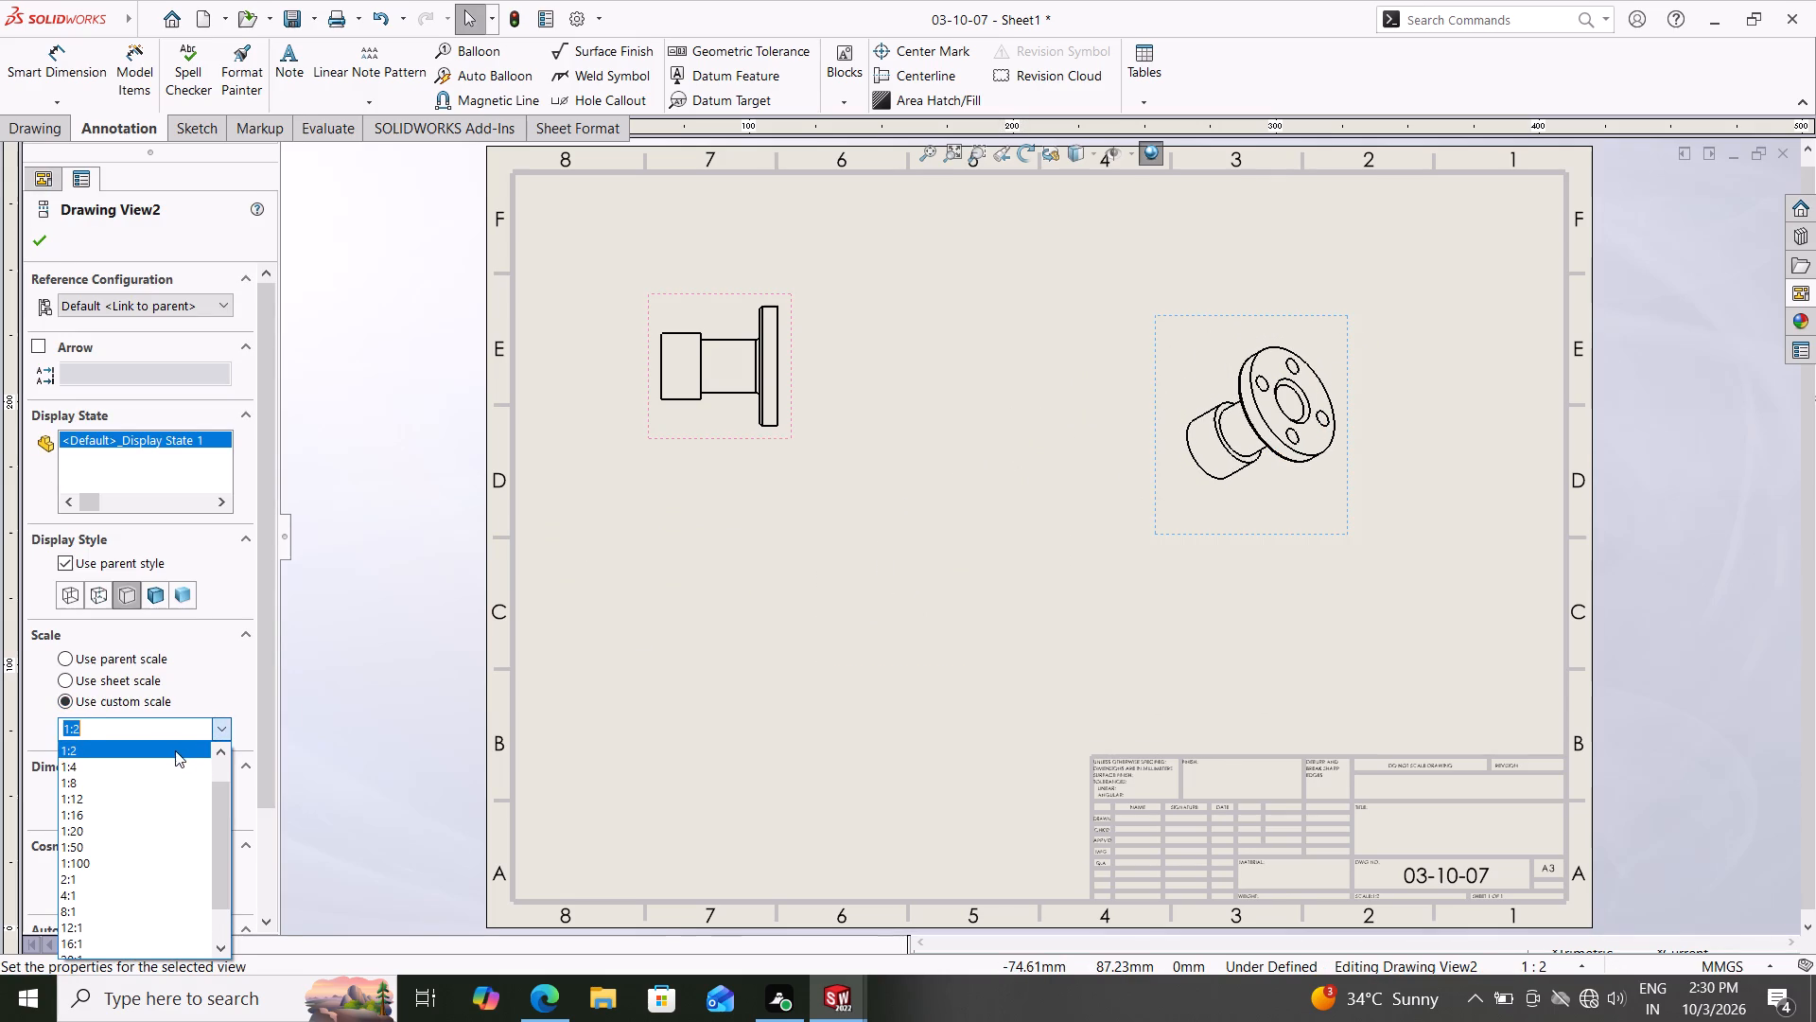
pyautogui.moveTo(215, 829); pyautogui.dragTo(225, 759)
pyautogui.click(102, 771)
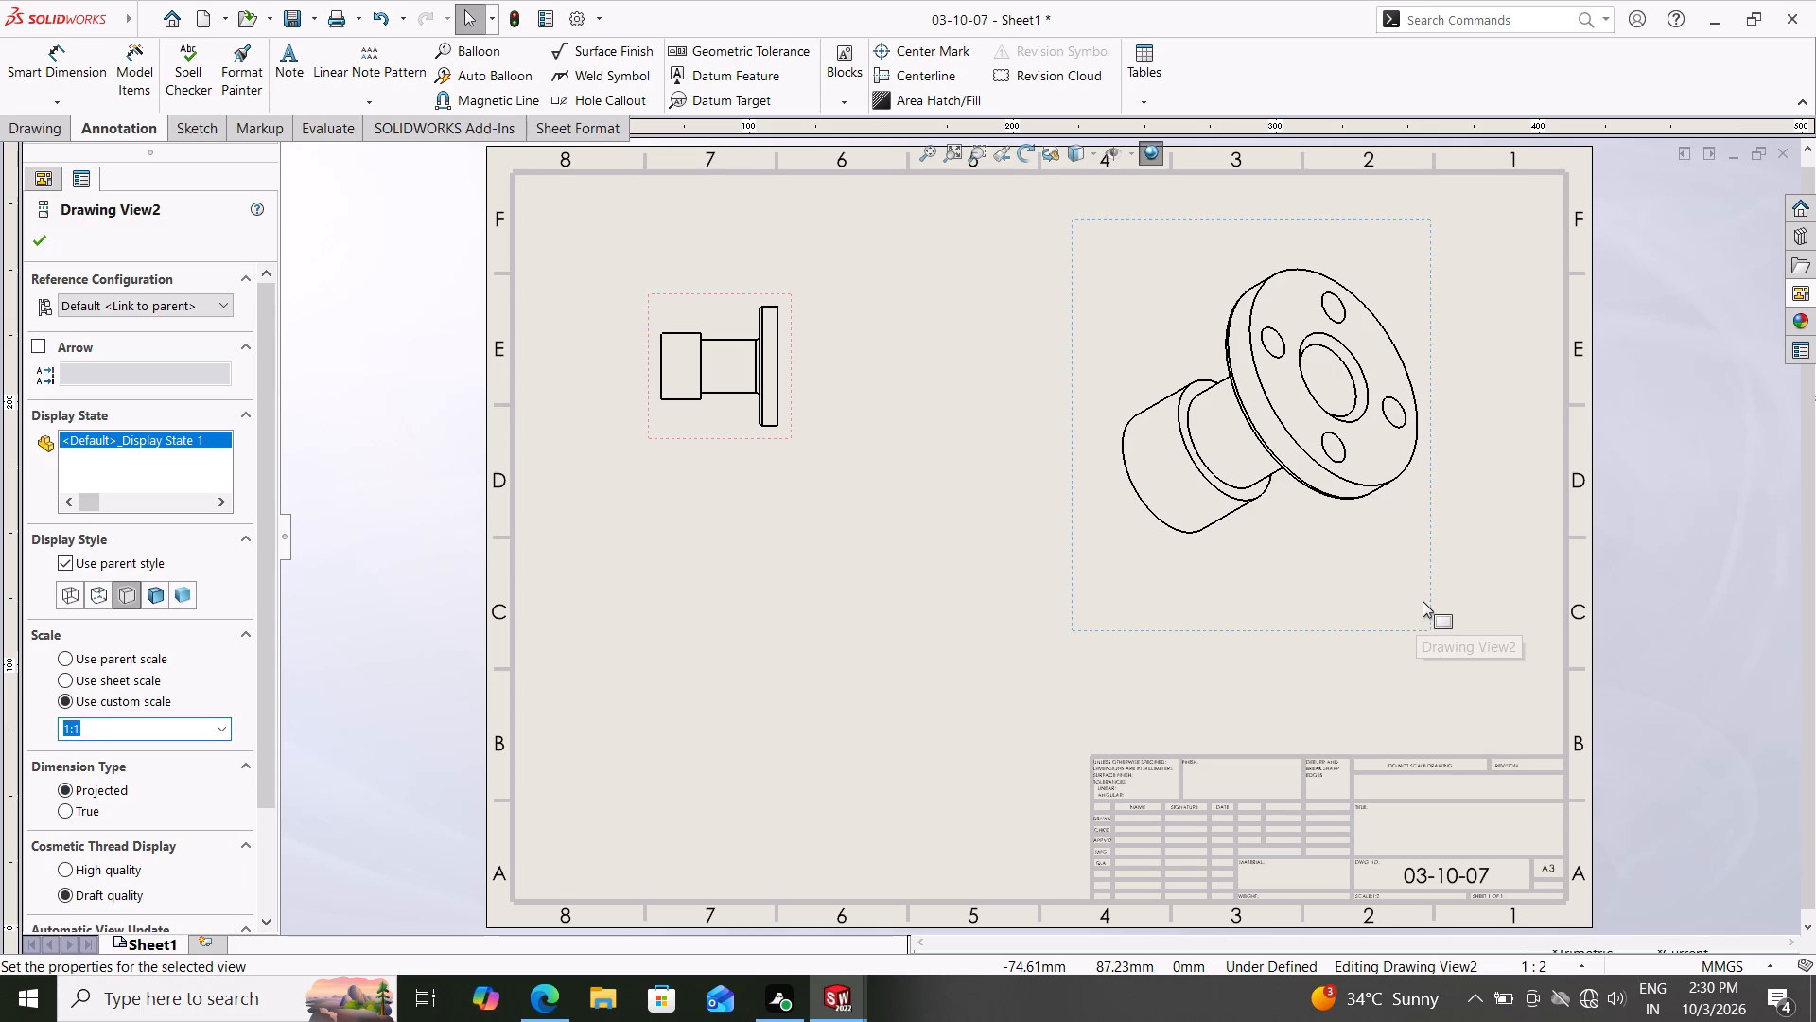
pyautogui.moveTo(1423, 600); pyautogui.dragTo(1440, 621)
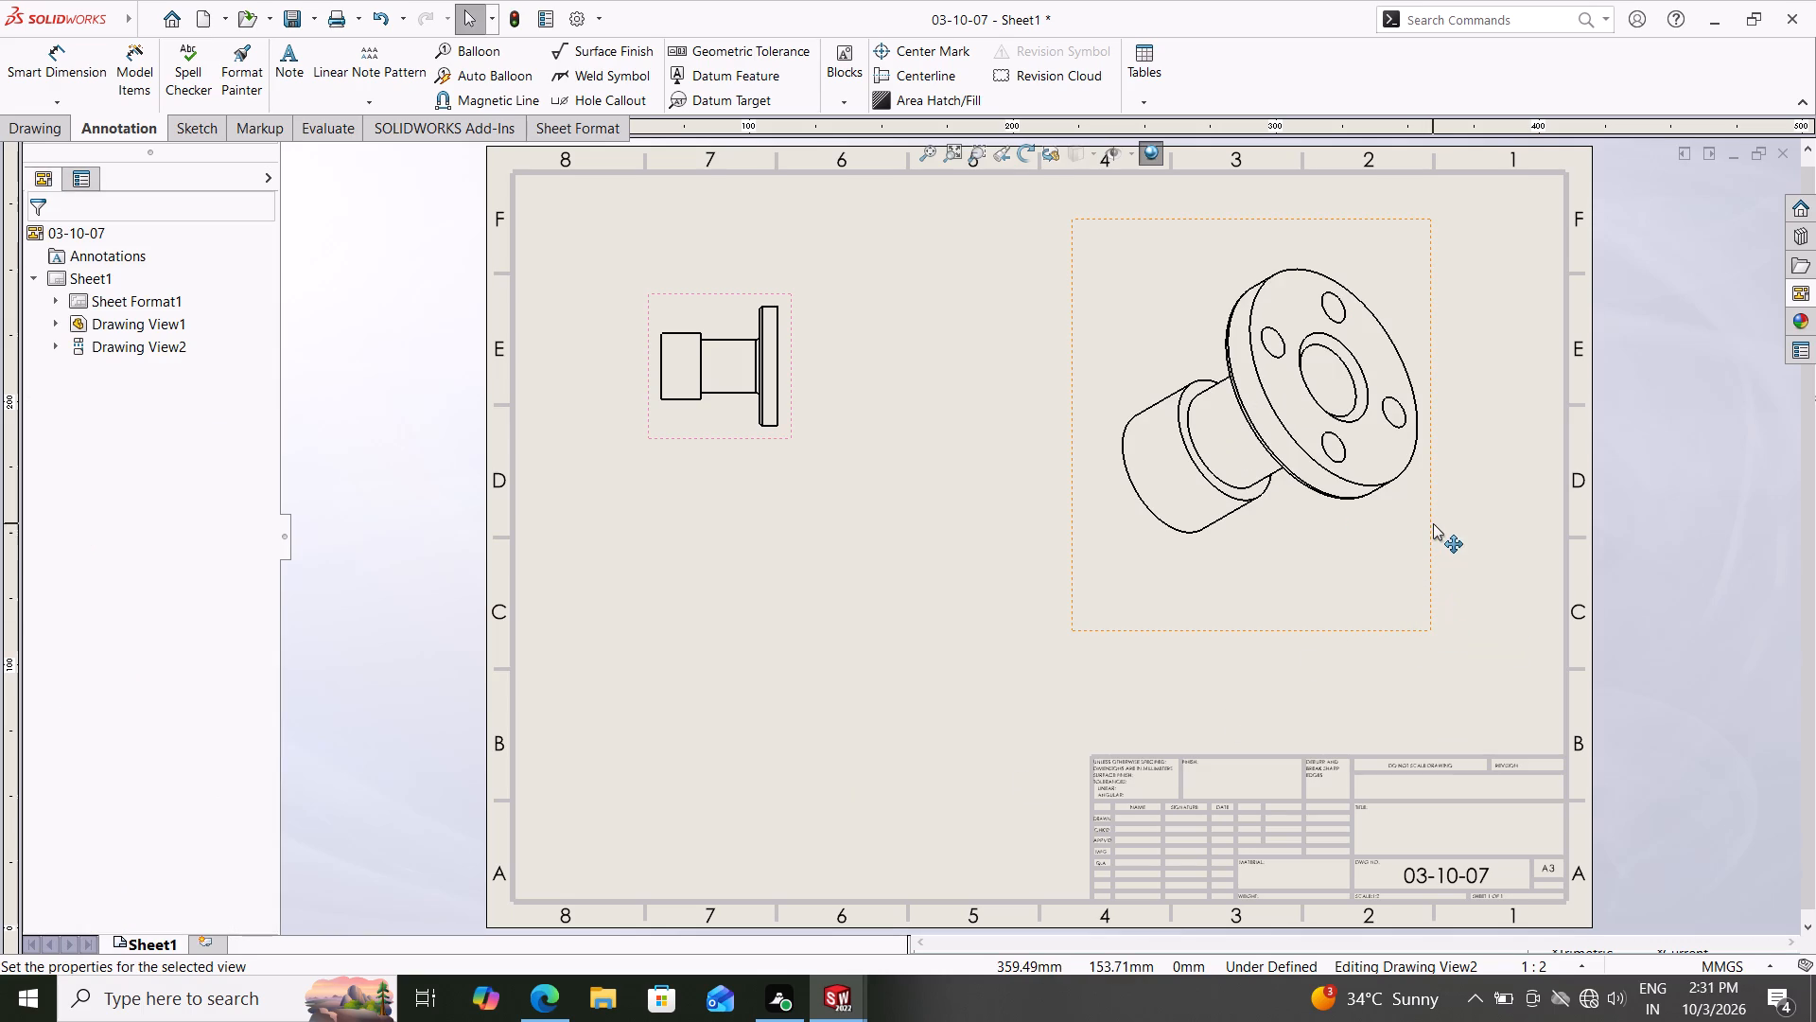
pyautogui.moveTo(1433, 523); pyautogui.dragTo(1455, 545)
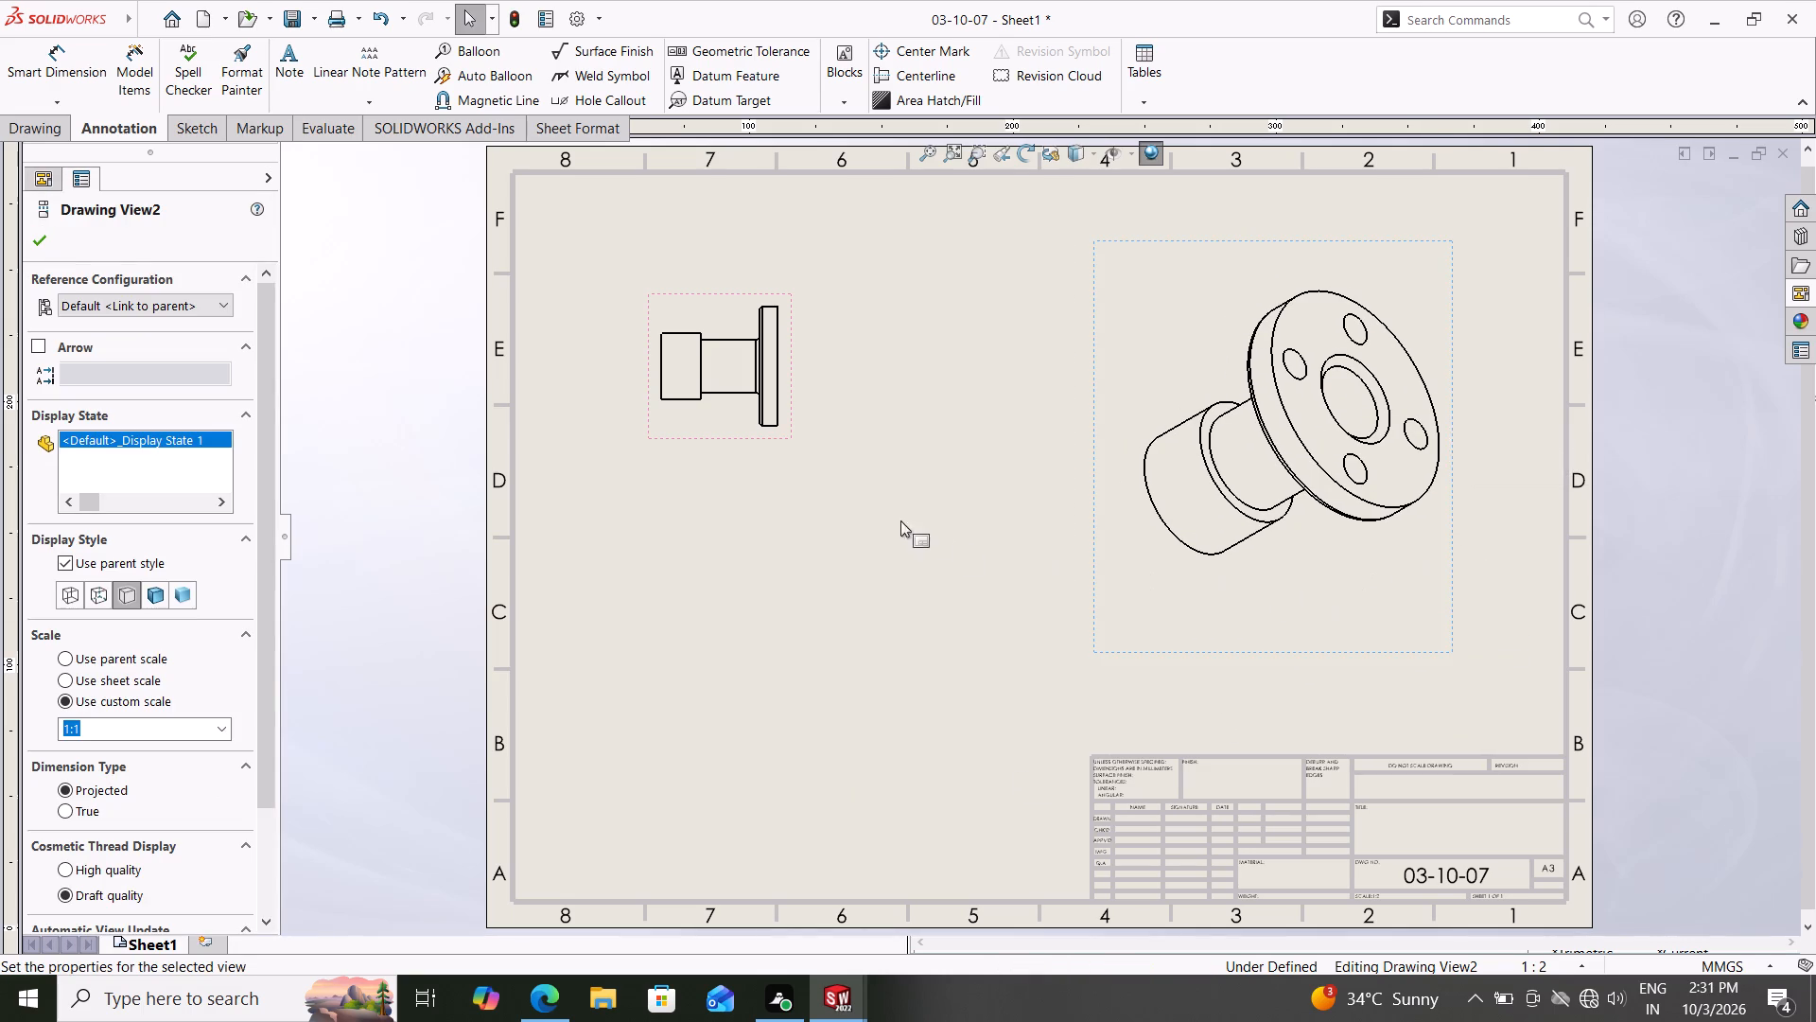
pyautogui.press('Escape')
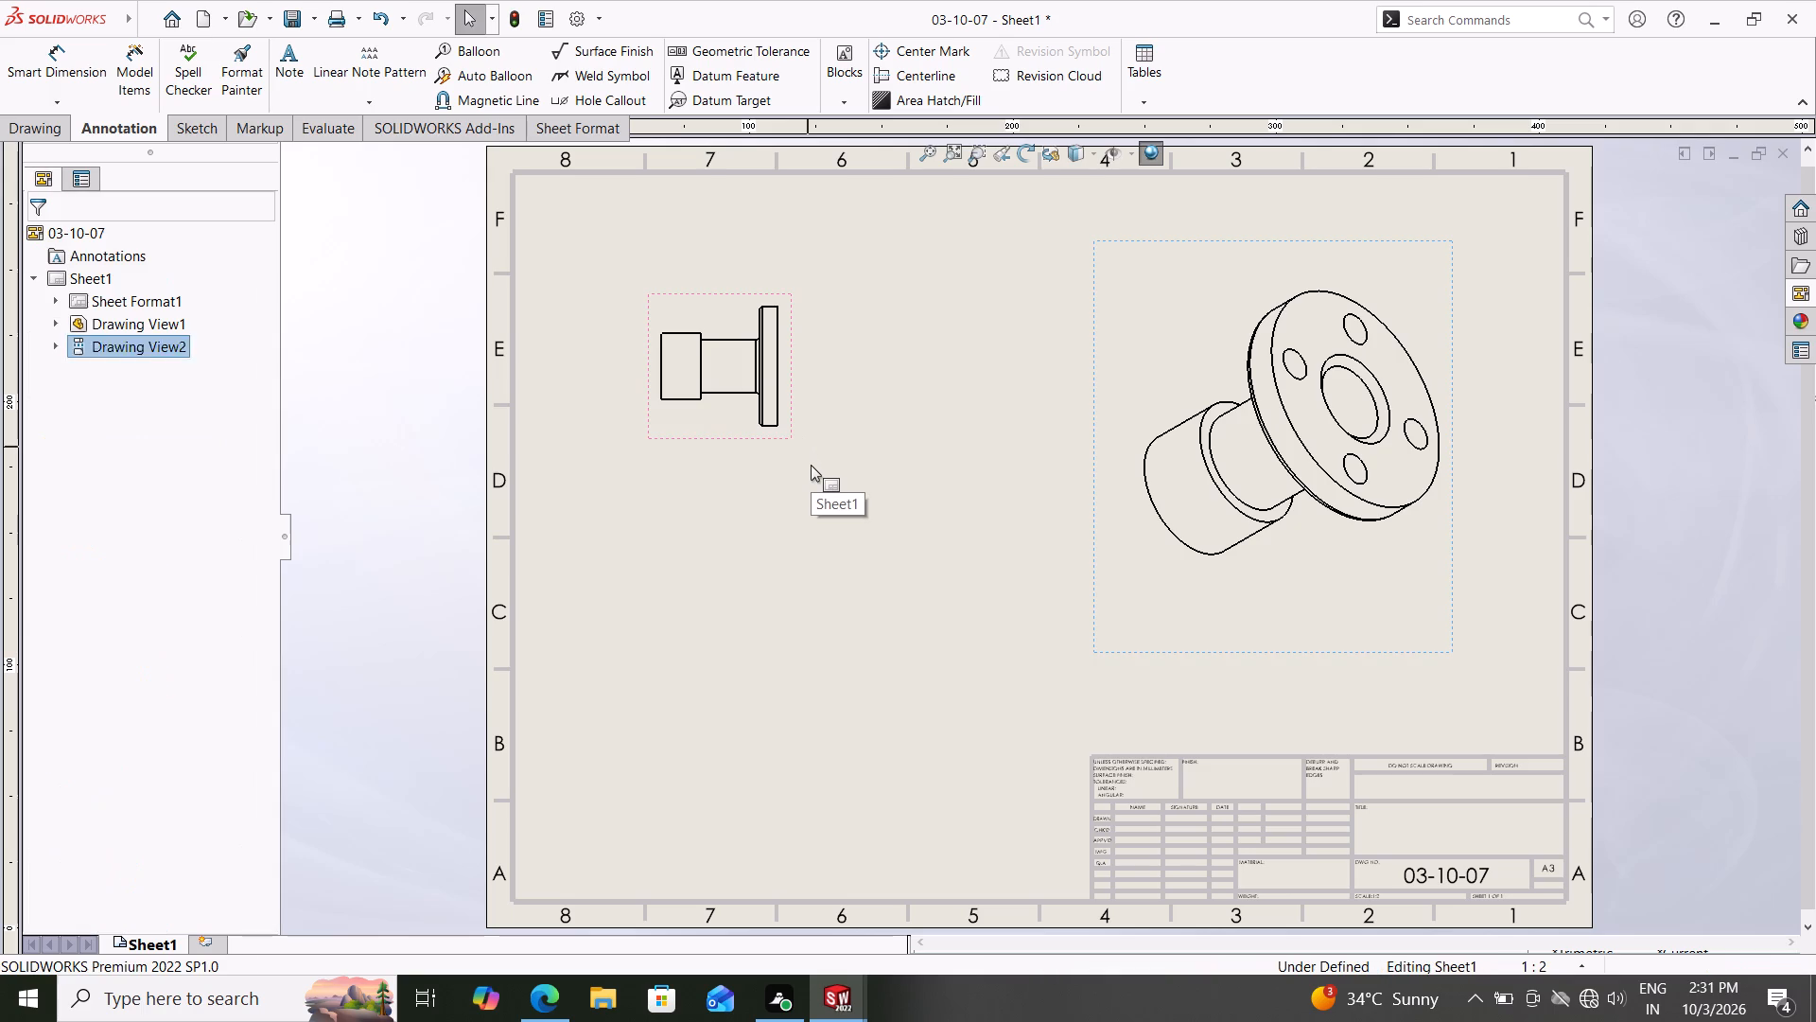
pyautogui.press('Escape')
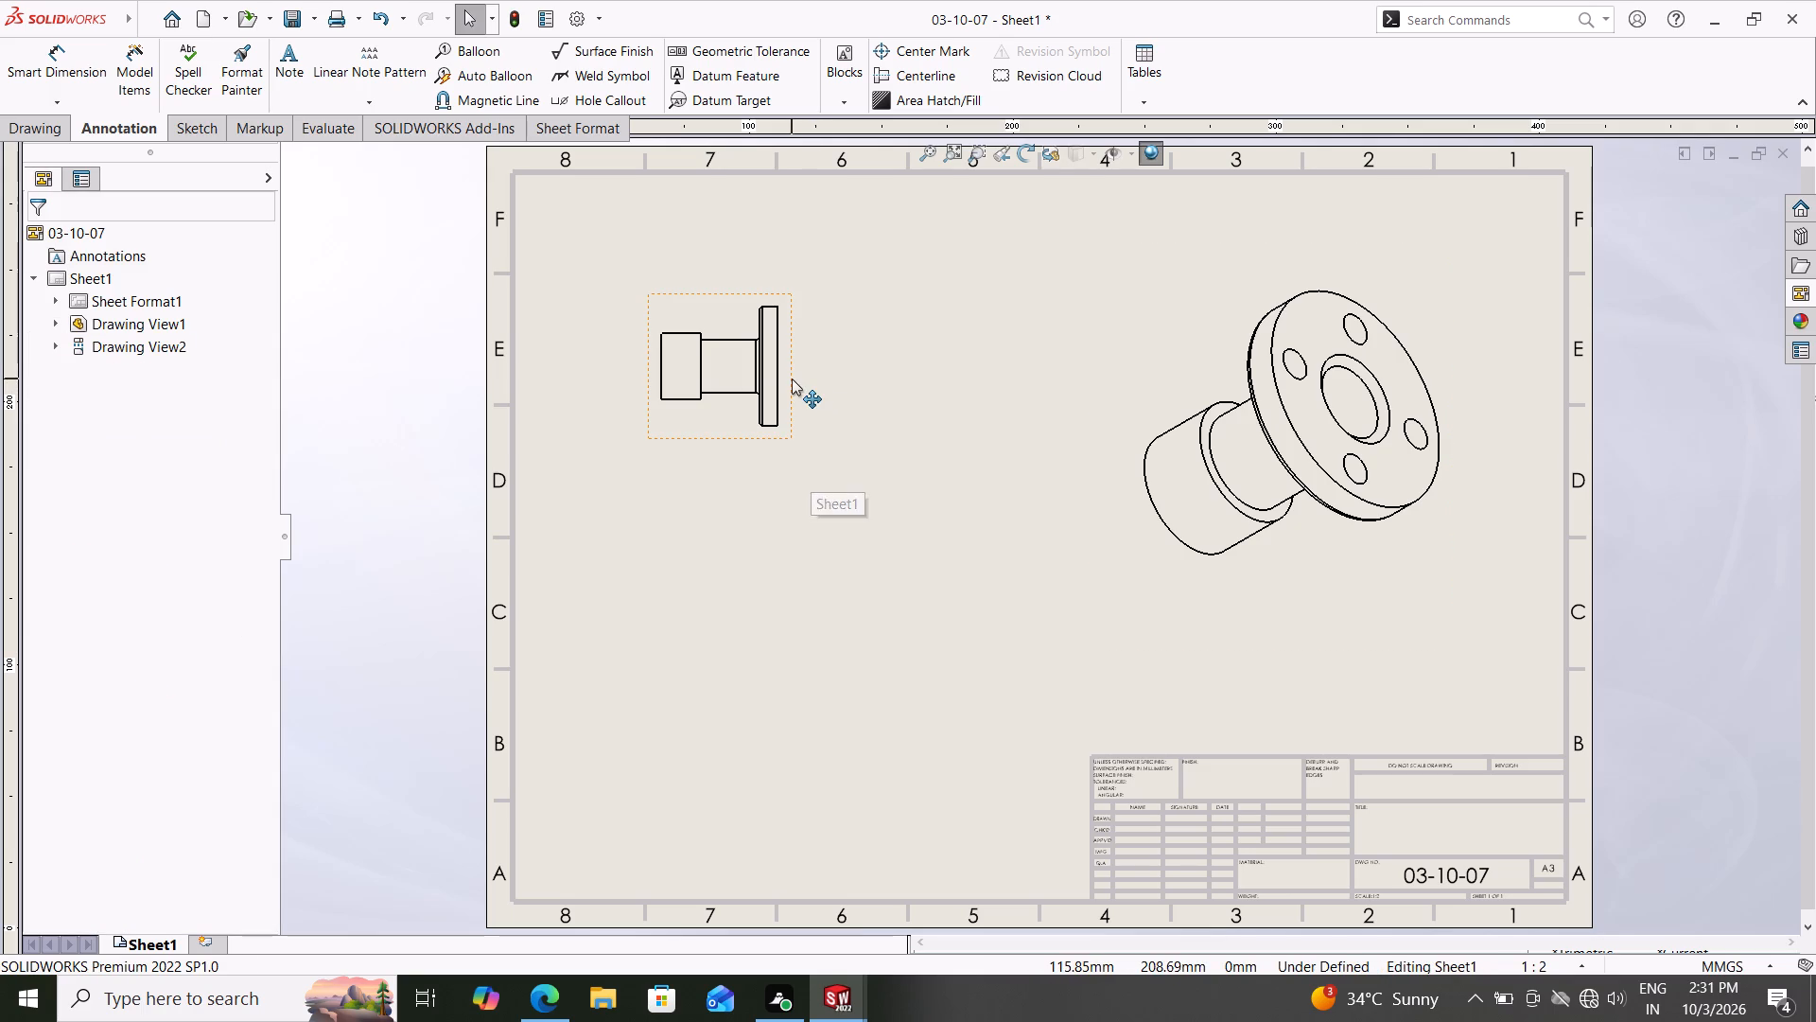
# Set the side view to a custom scale of 1:1 and reposition it in the sheet's upper-left area.
pyautogui.moveTo(794, 379); pyautogui.dragTo(854, 365)
pyautogui.moveTo(267, 595); pyautogui.dragTo(271, 634)
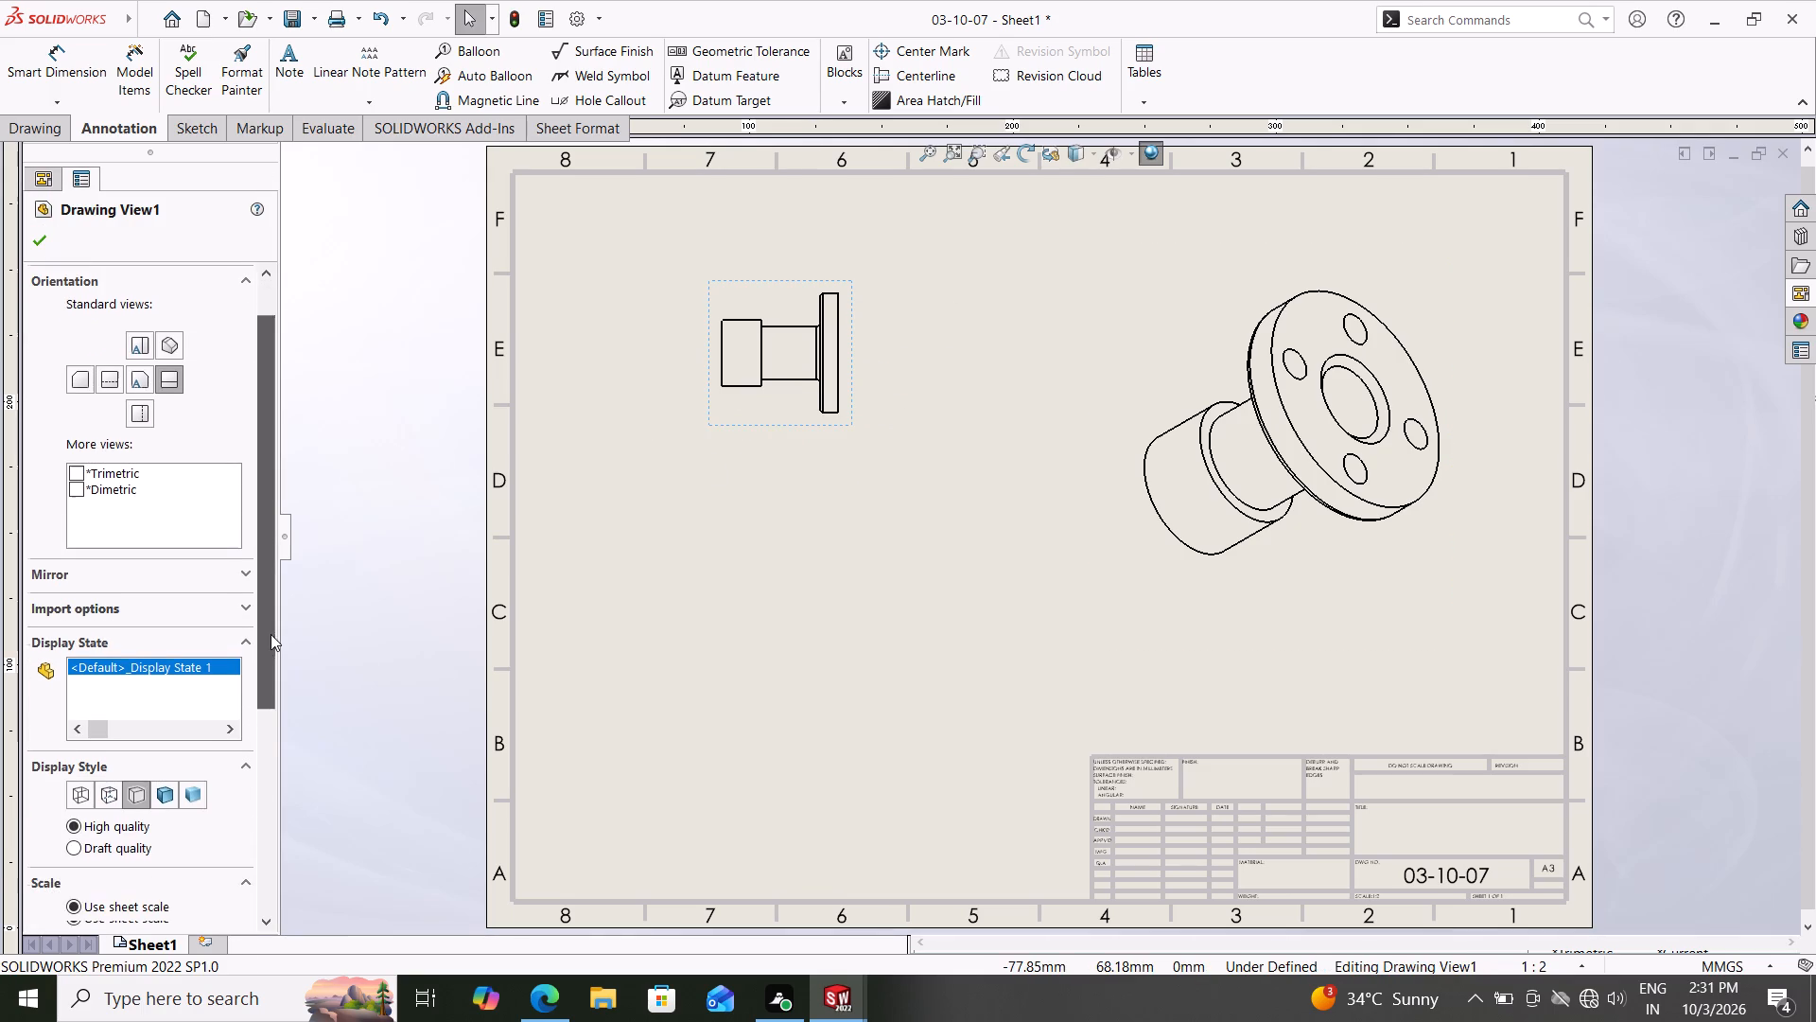
pyautogui.moveTo(271, 634); pyautogui.dragTo(273, 728)
pyautogui.click(126, 767)
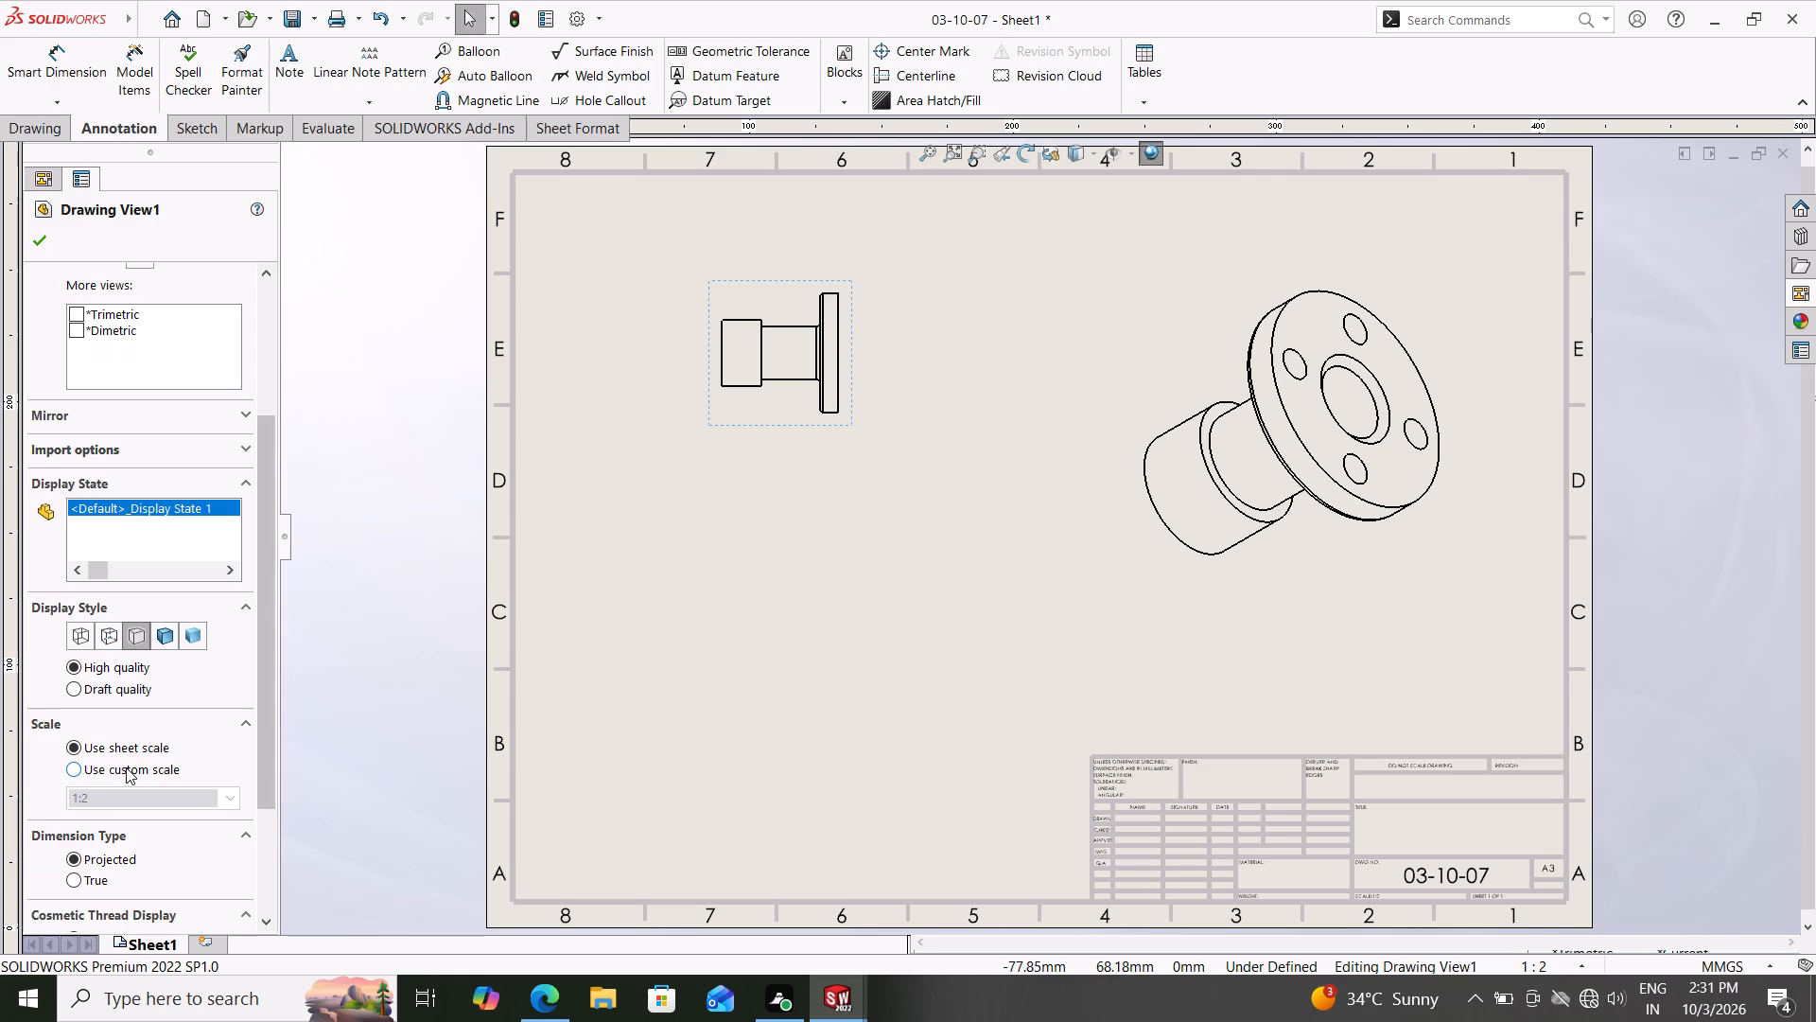
pyautogui.click(127, 799)
pyautogui.click(234, 800)
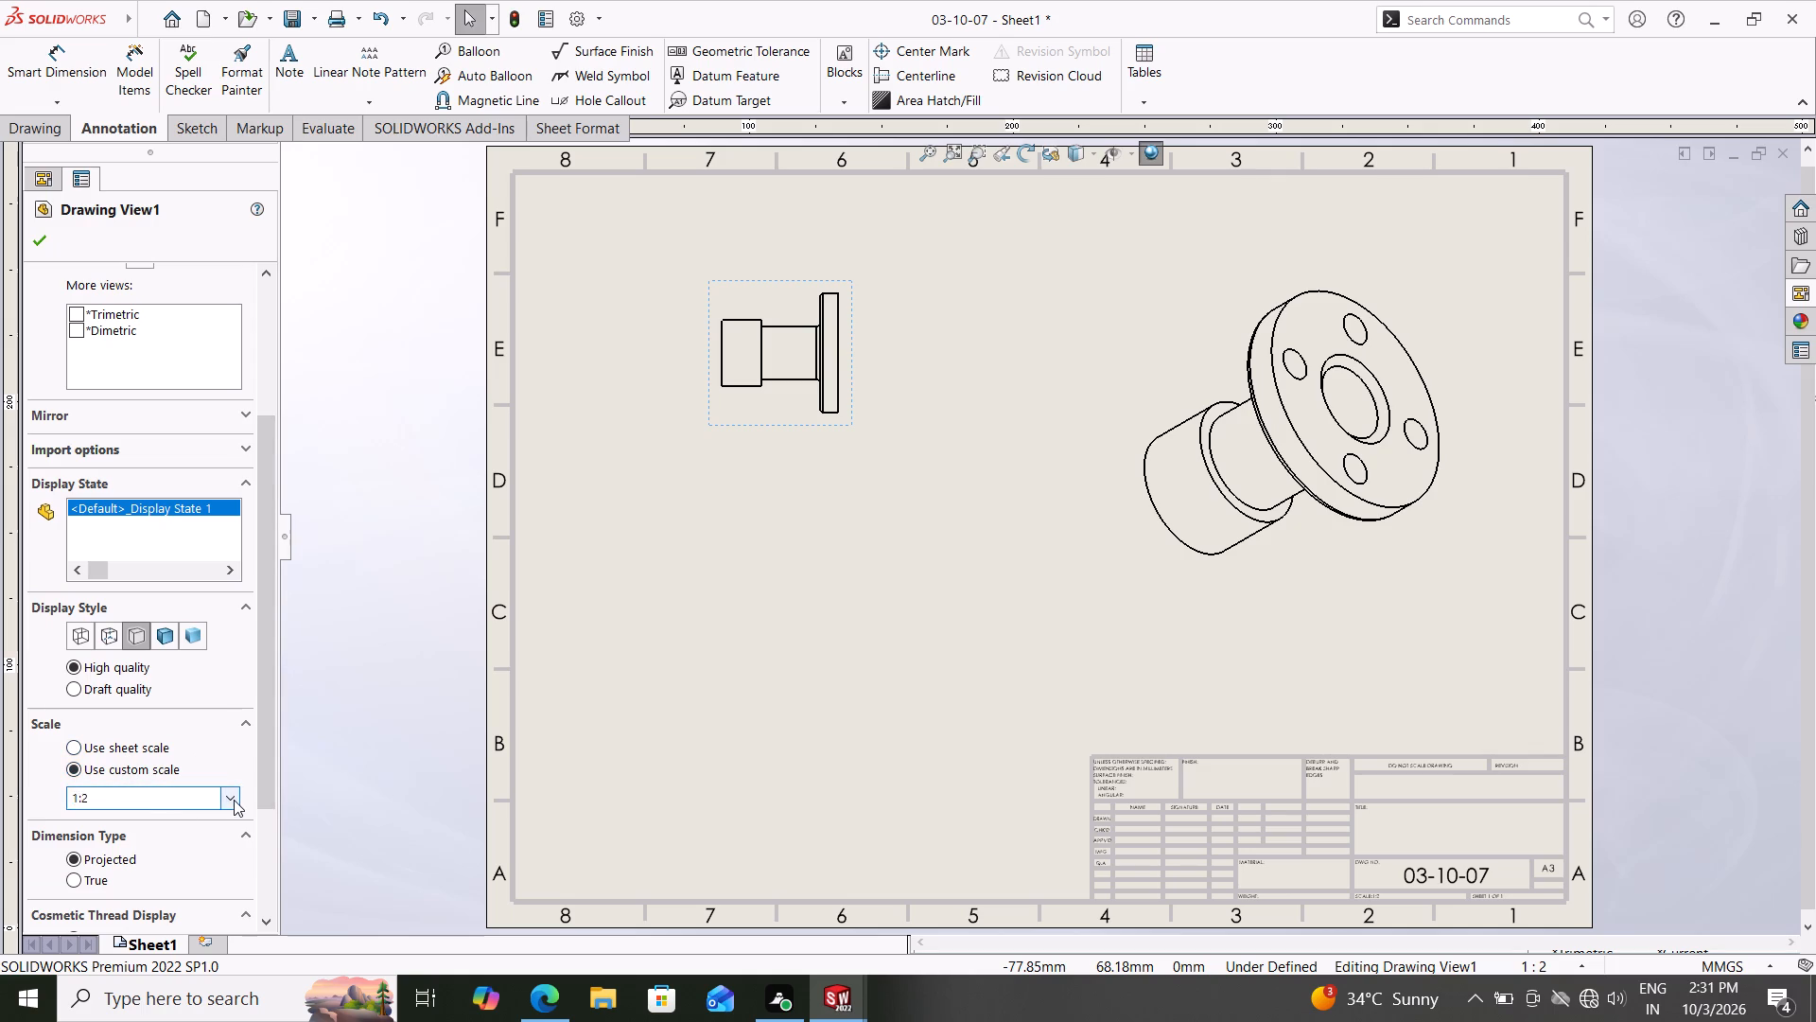
pyautogui.moveTo(228, 661); pyautogui.dragTo(236, 567)
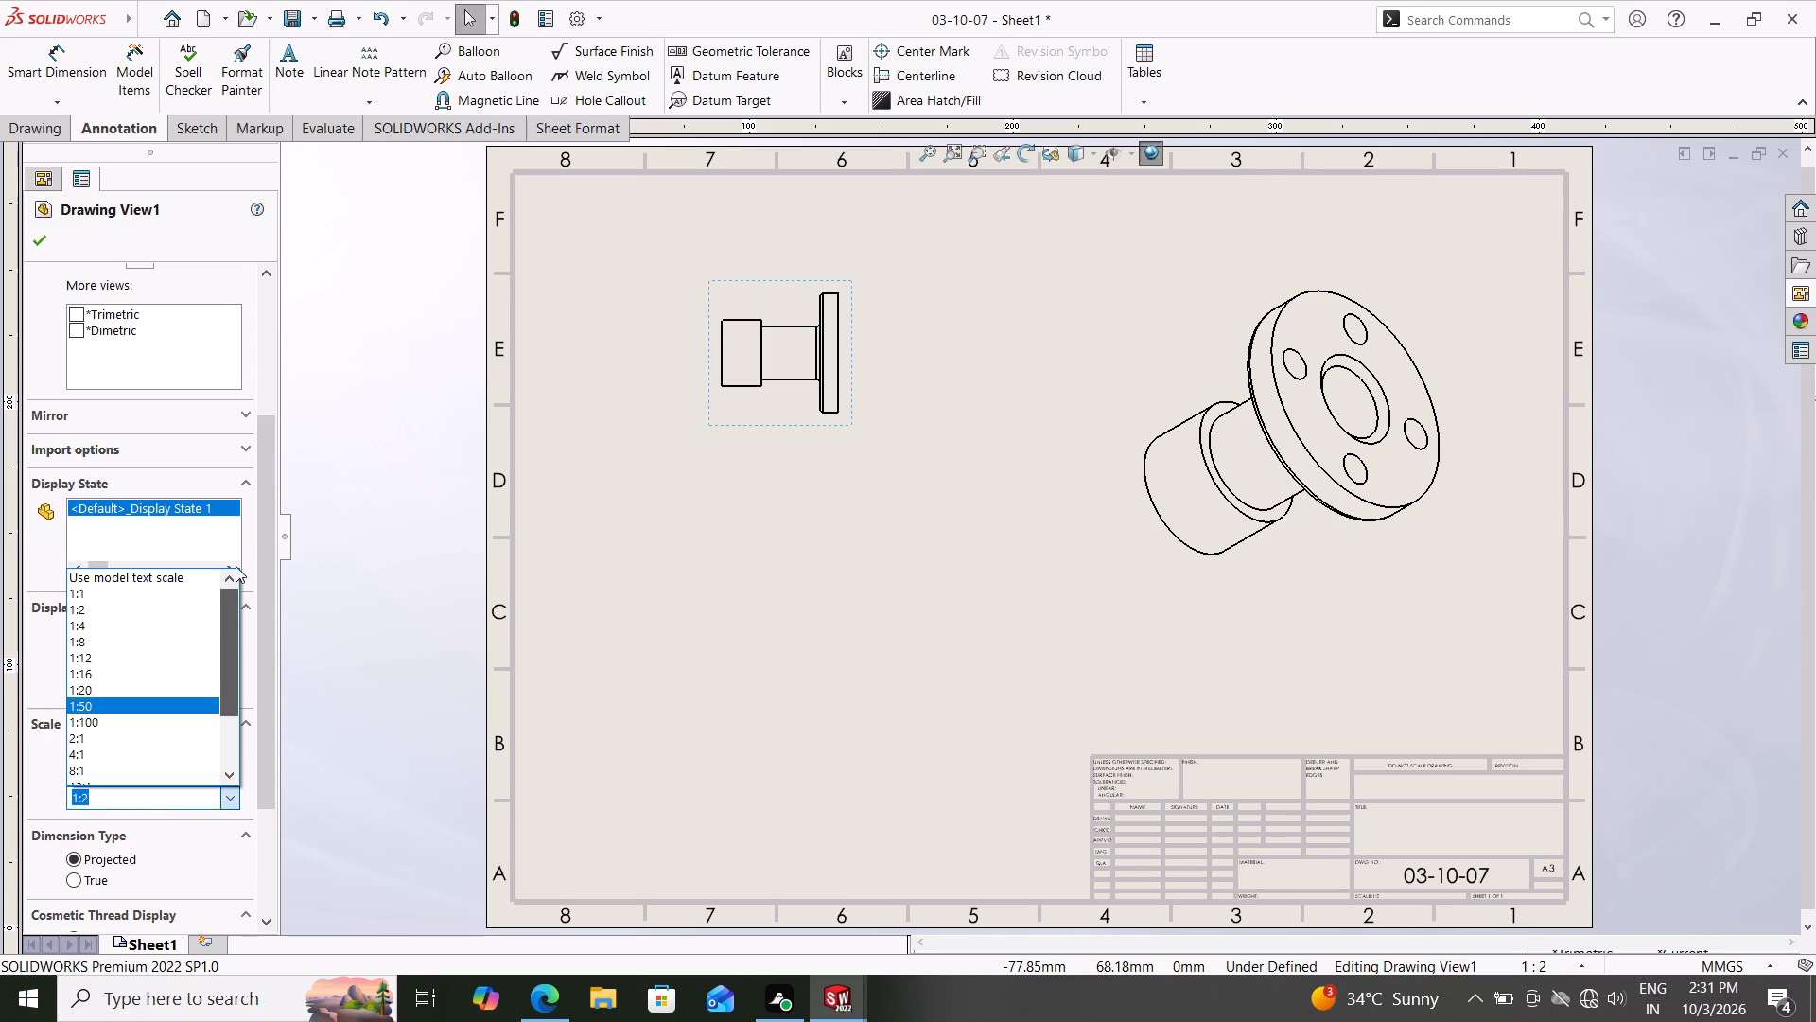
pyautogui.click(114, 586)
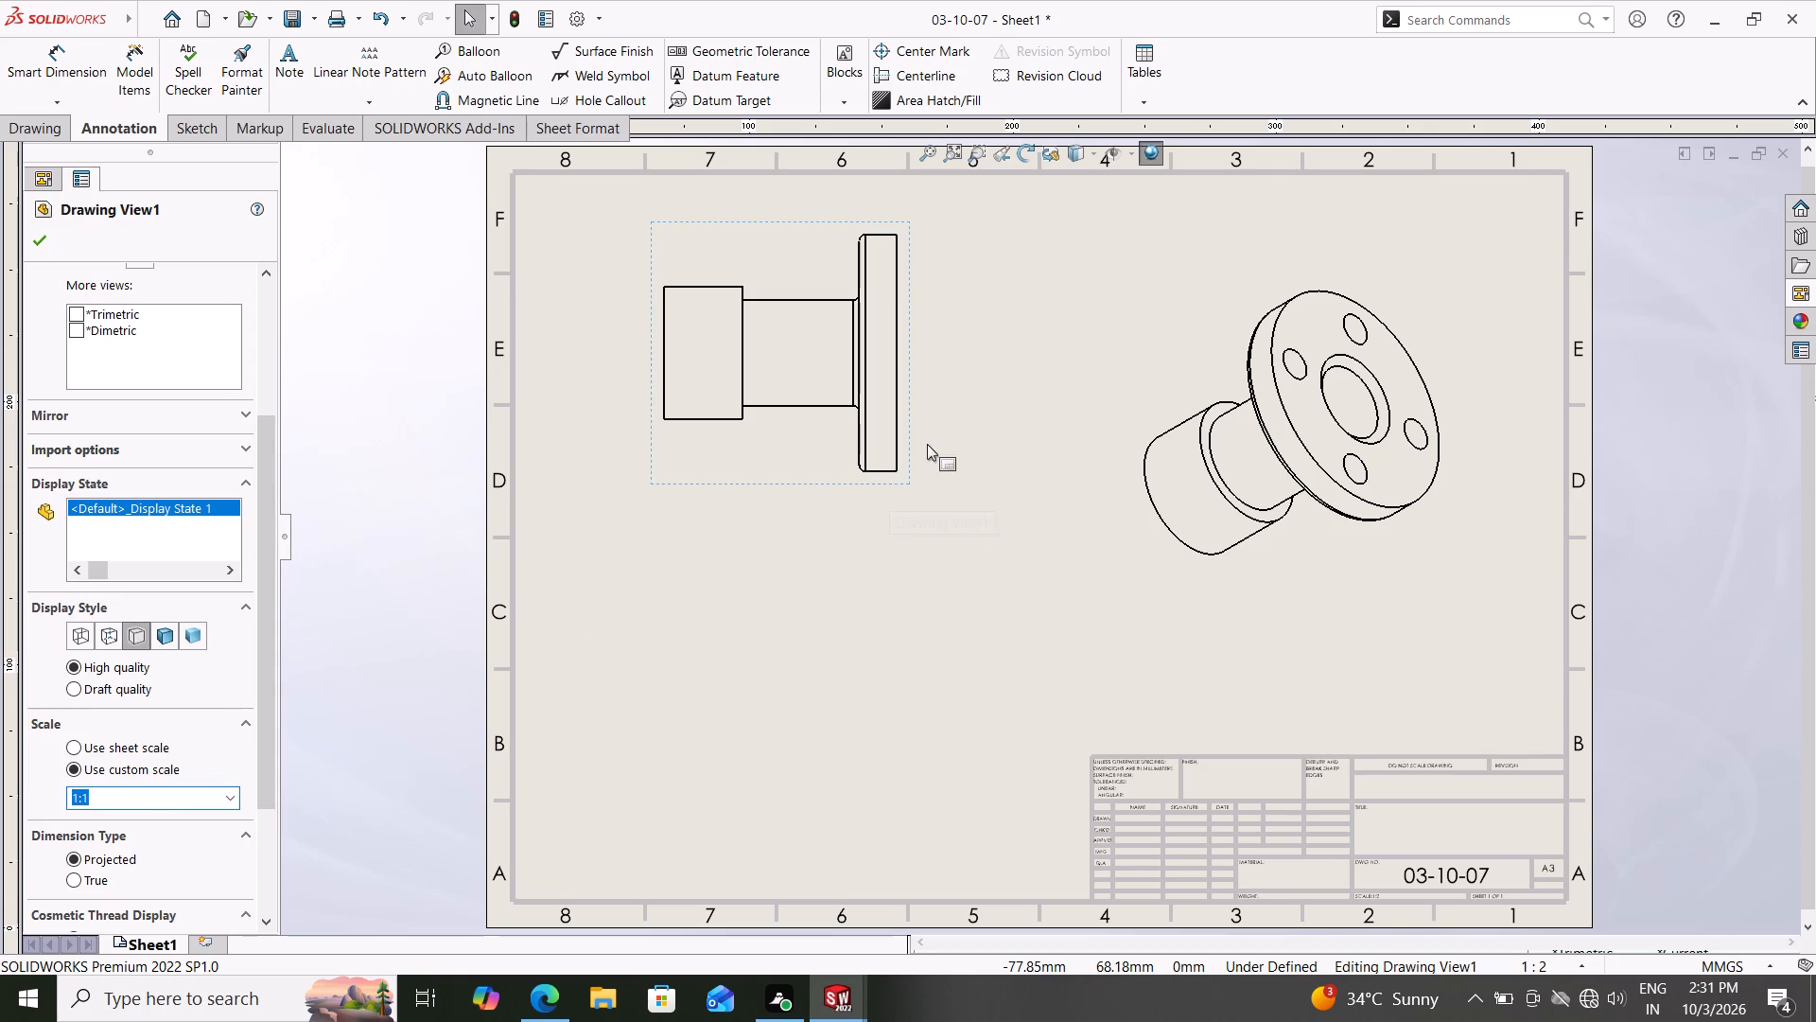
pyautogui.moveTo(908, 394); pyautogui.dragTo(914, 459)
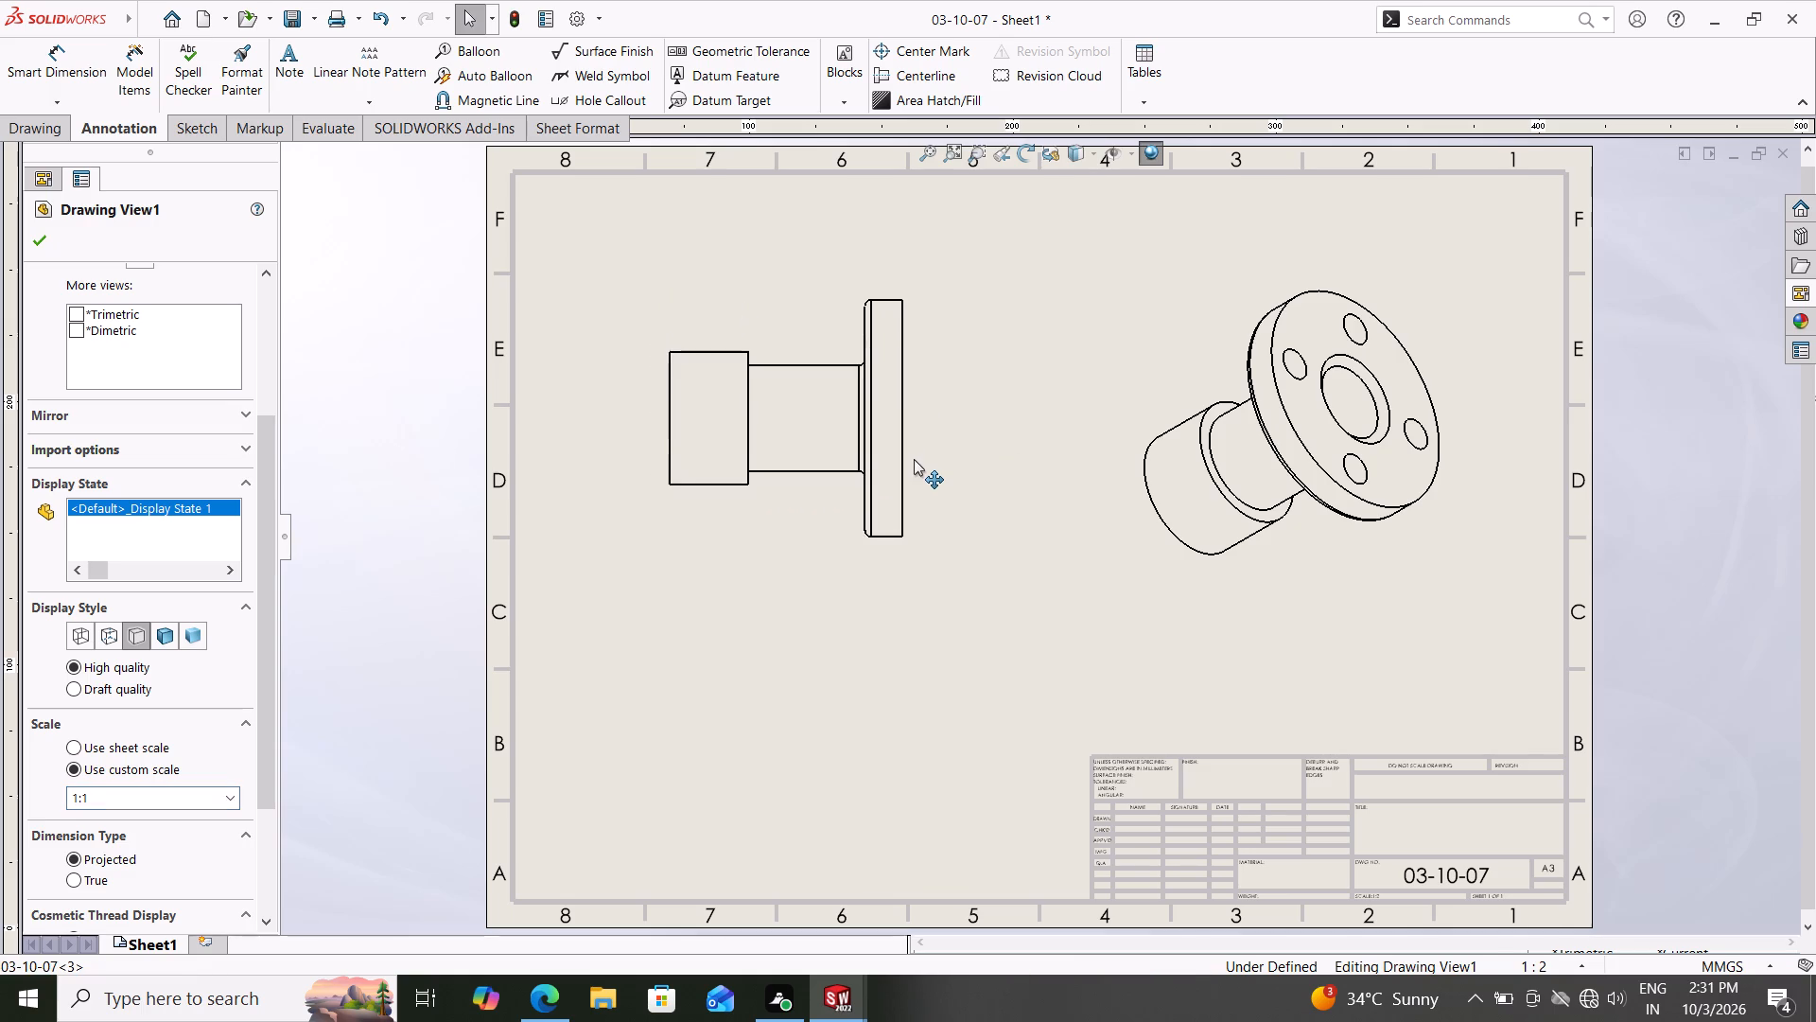
pyautogui.moveTo(914, 459); pyautogui.dragTo(914, 444)
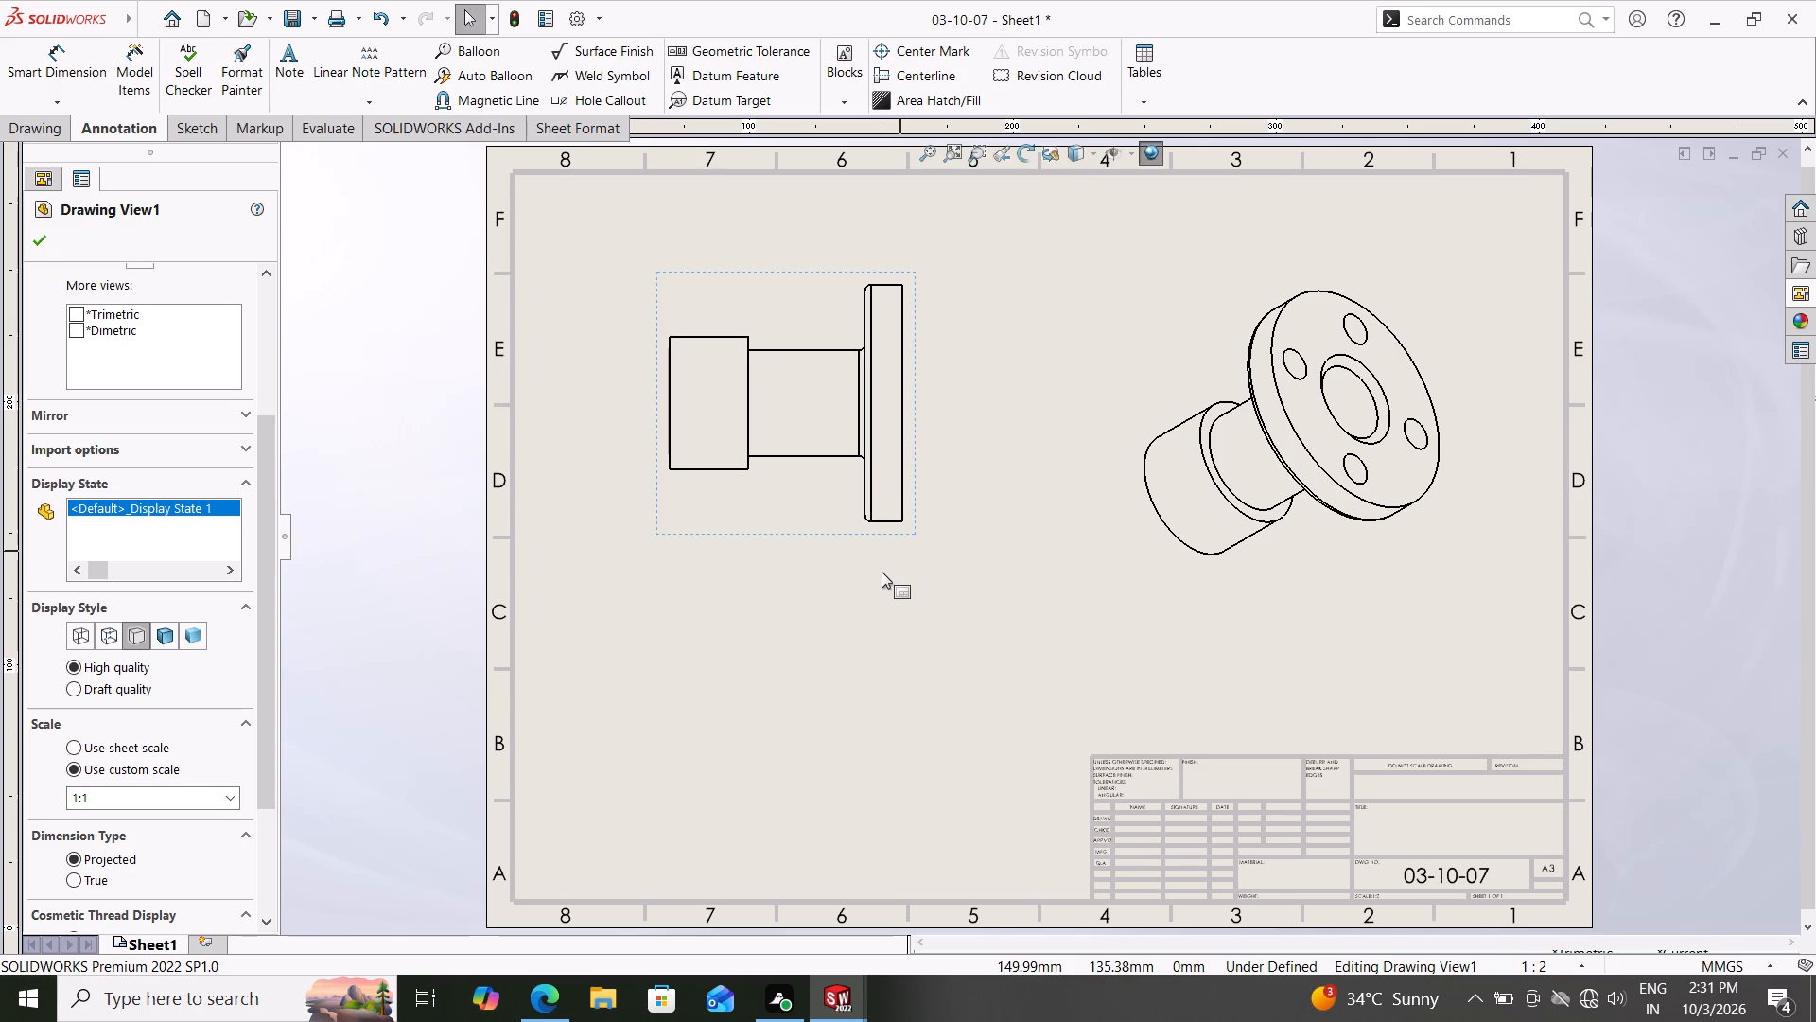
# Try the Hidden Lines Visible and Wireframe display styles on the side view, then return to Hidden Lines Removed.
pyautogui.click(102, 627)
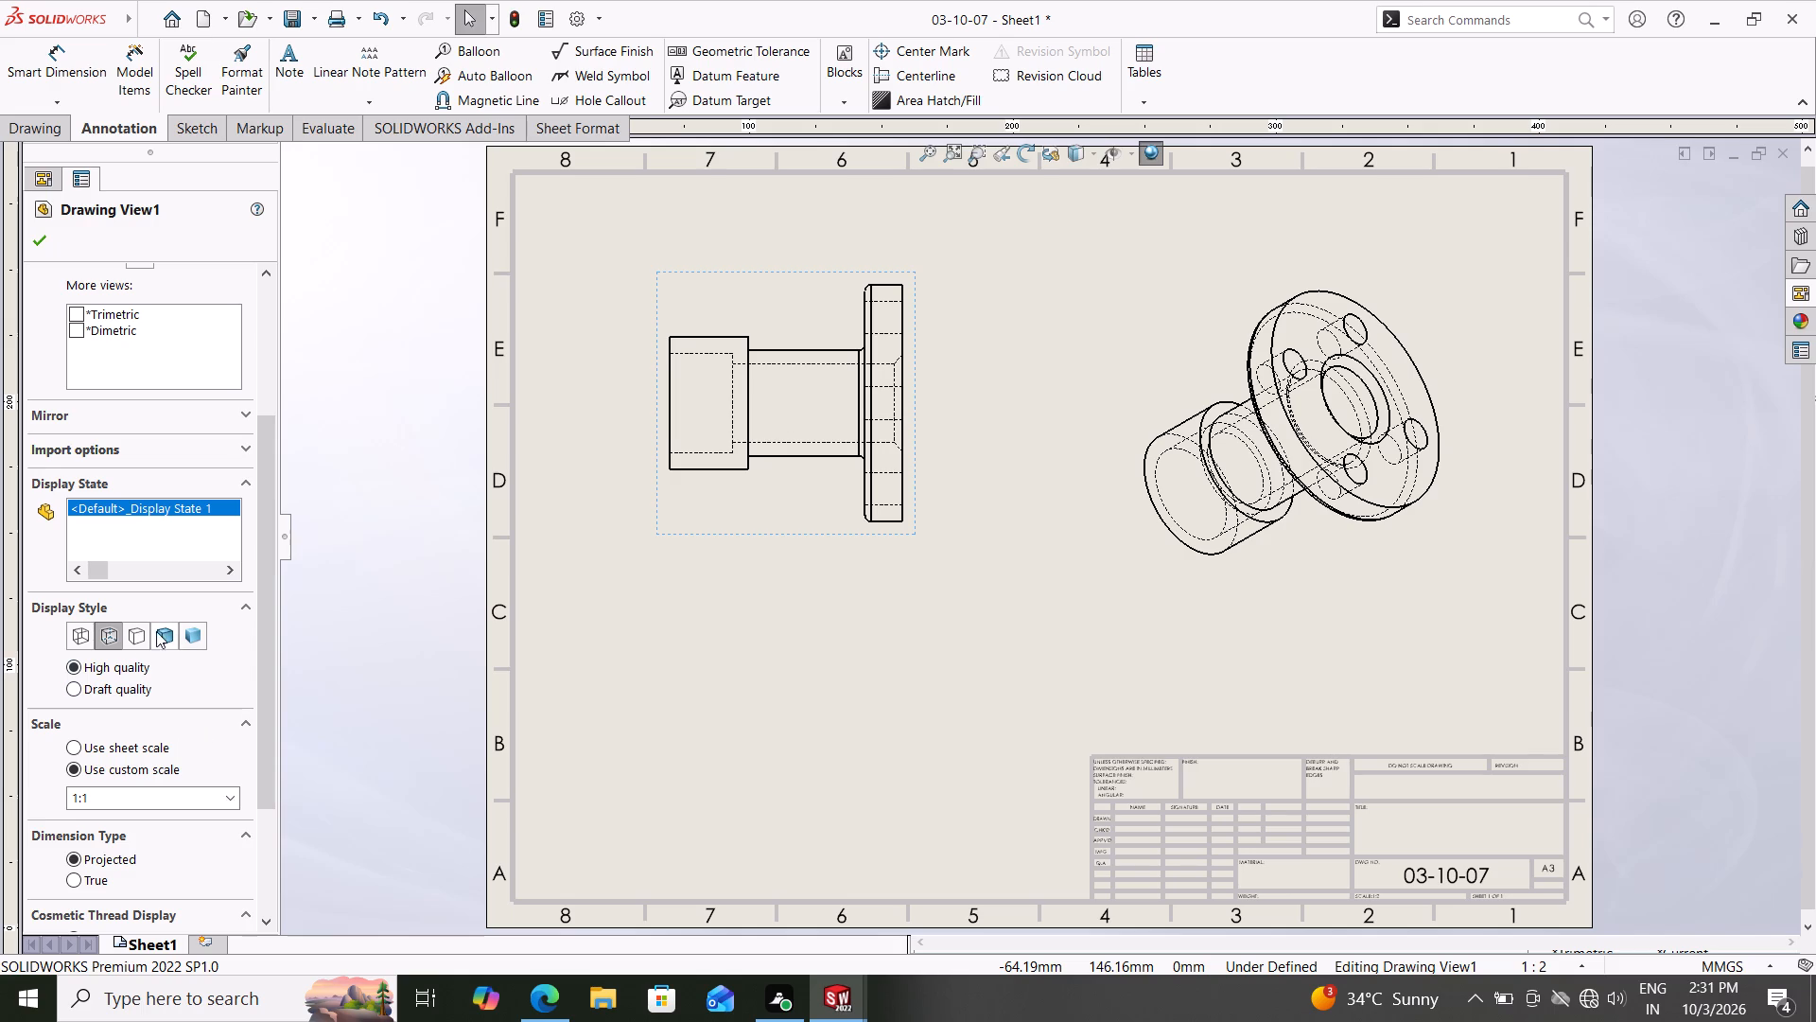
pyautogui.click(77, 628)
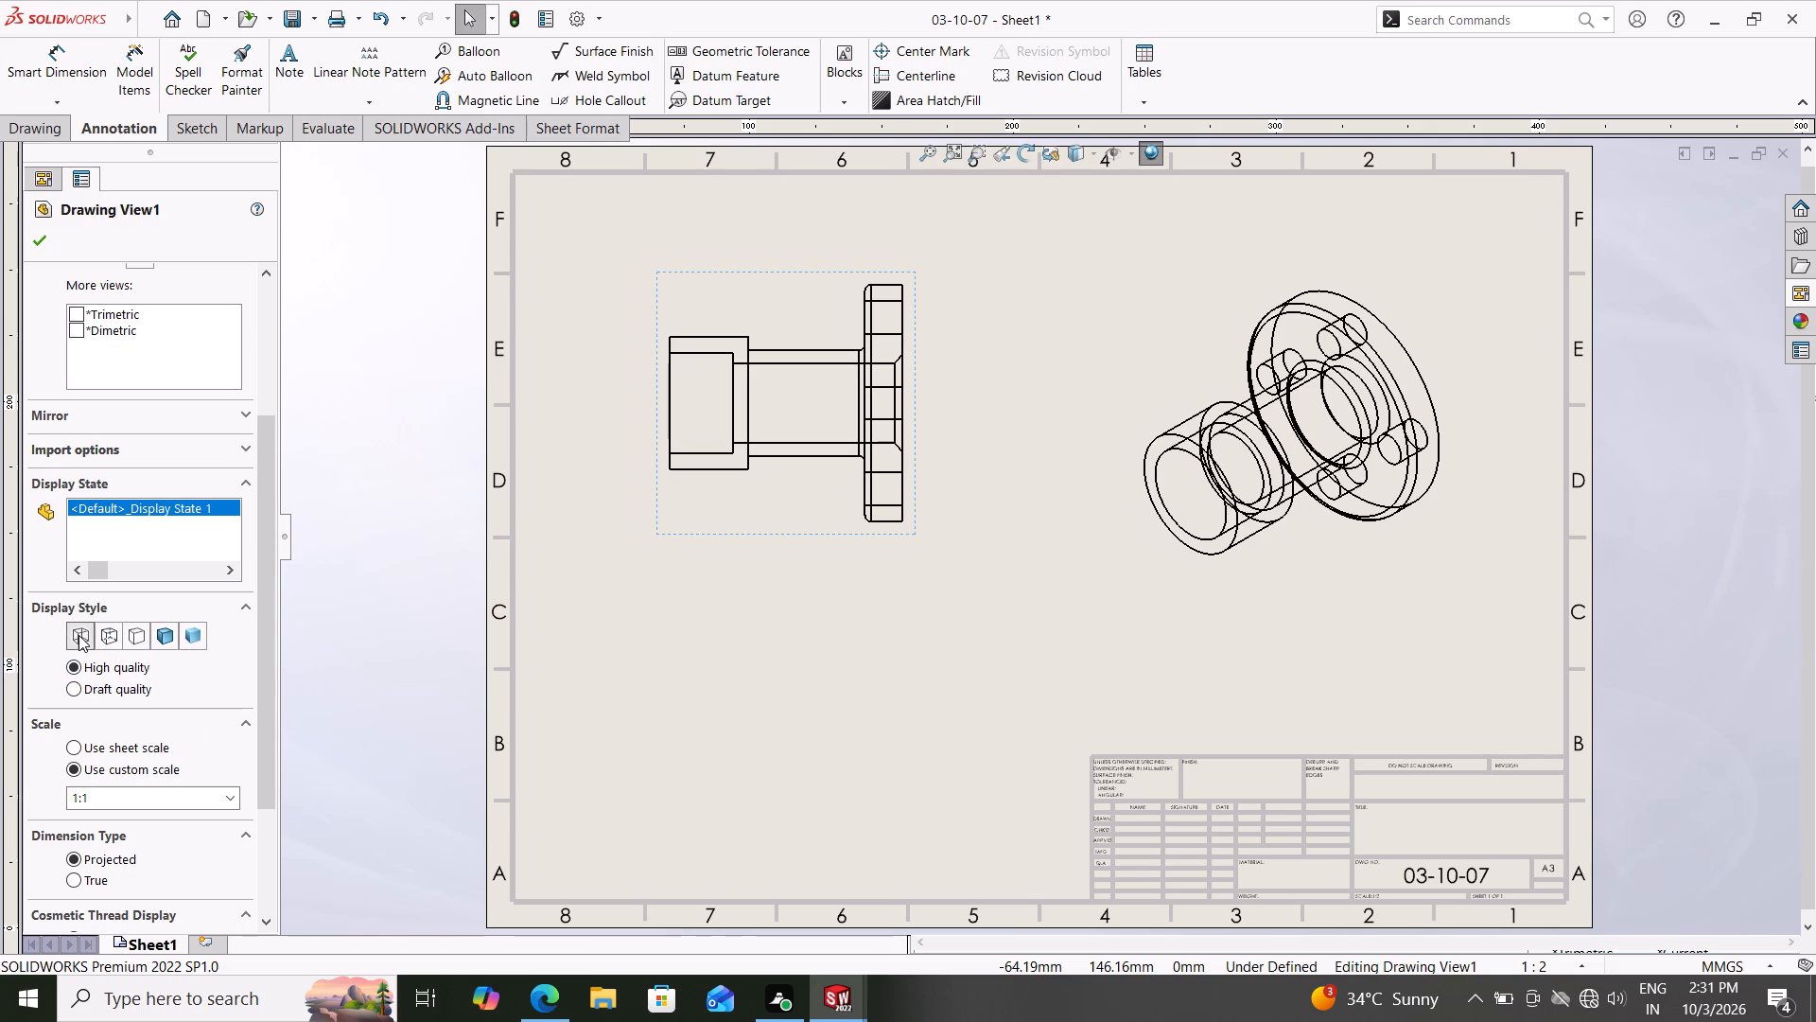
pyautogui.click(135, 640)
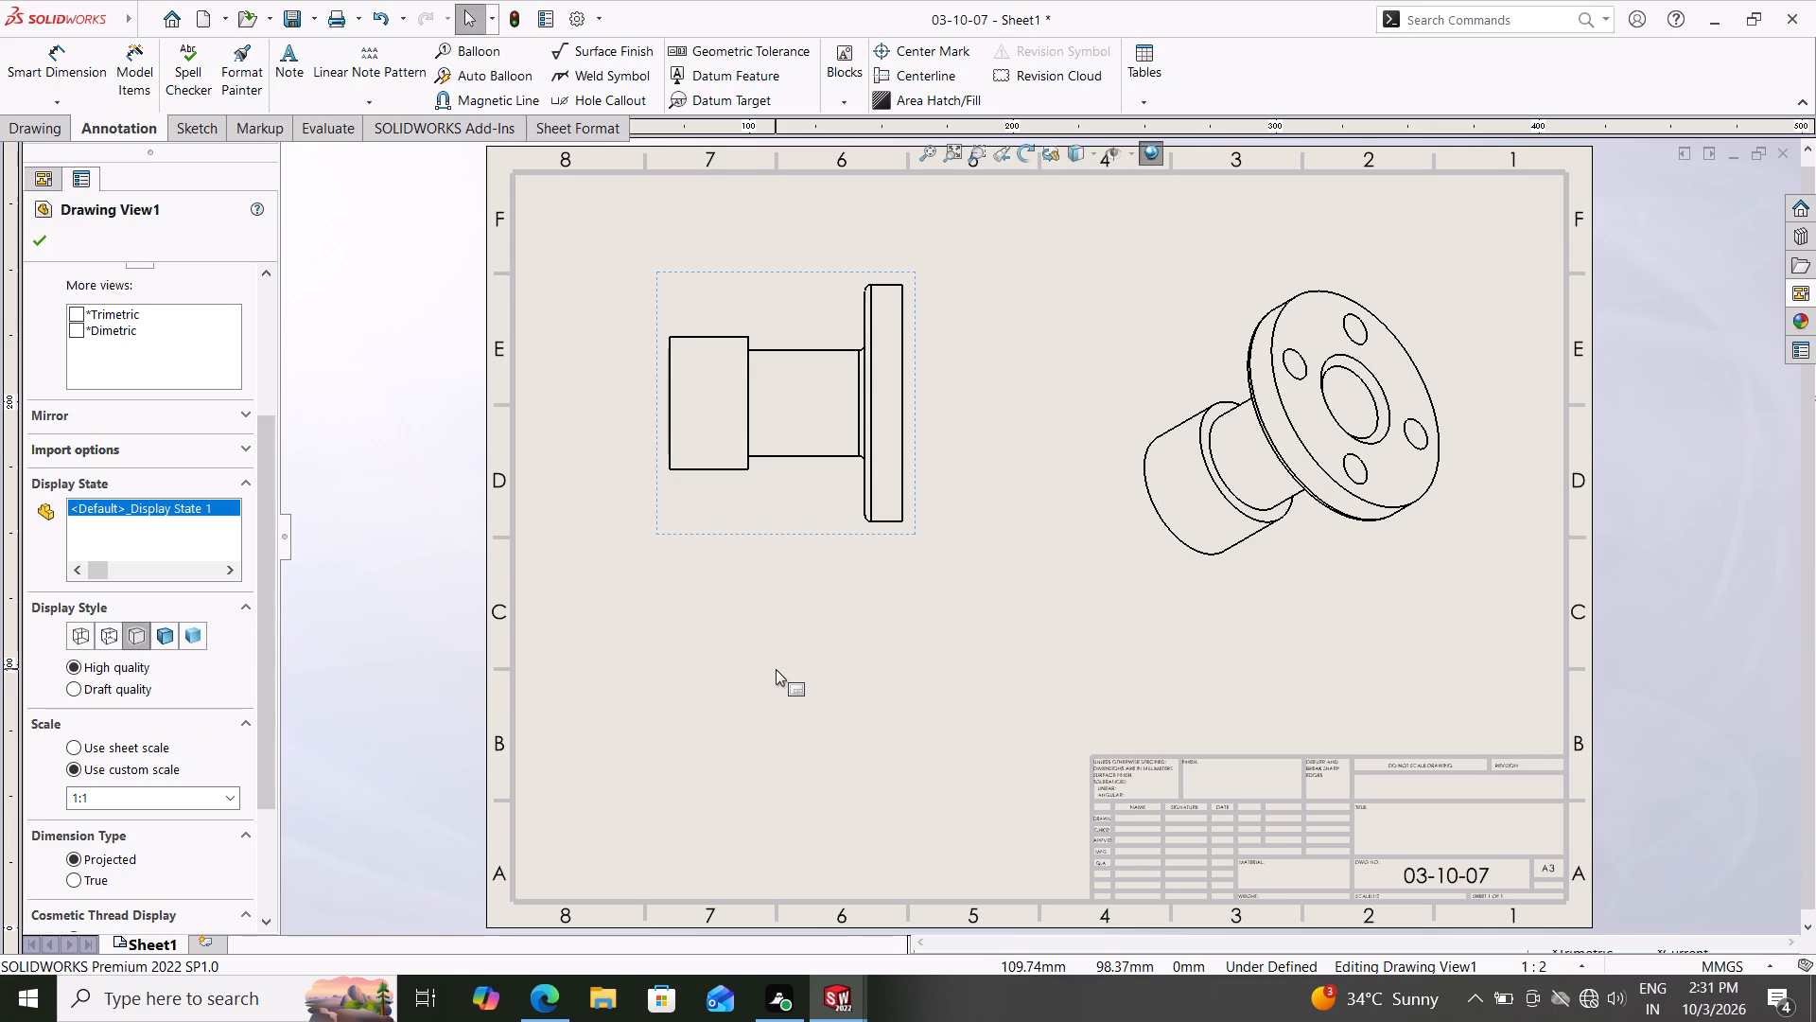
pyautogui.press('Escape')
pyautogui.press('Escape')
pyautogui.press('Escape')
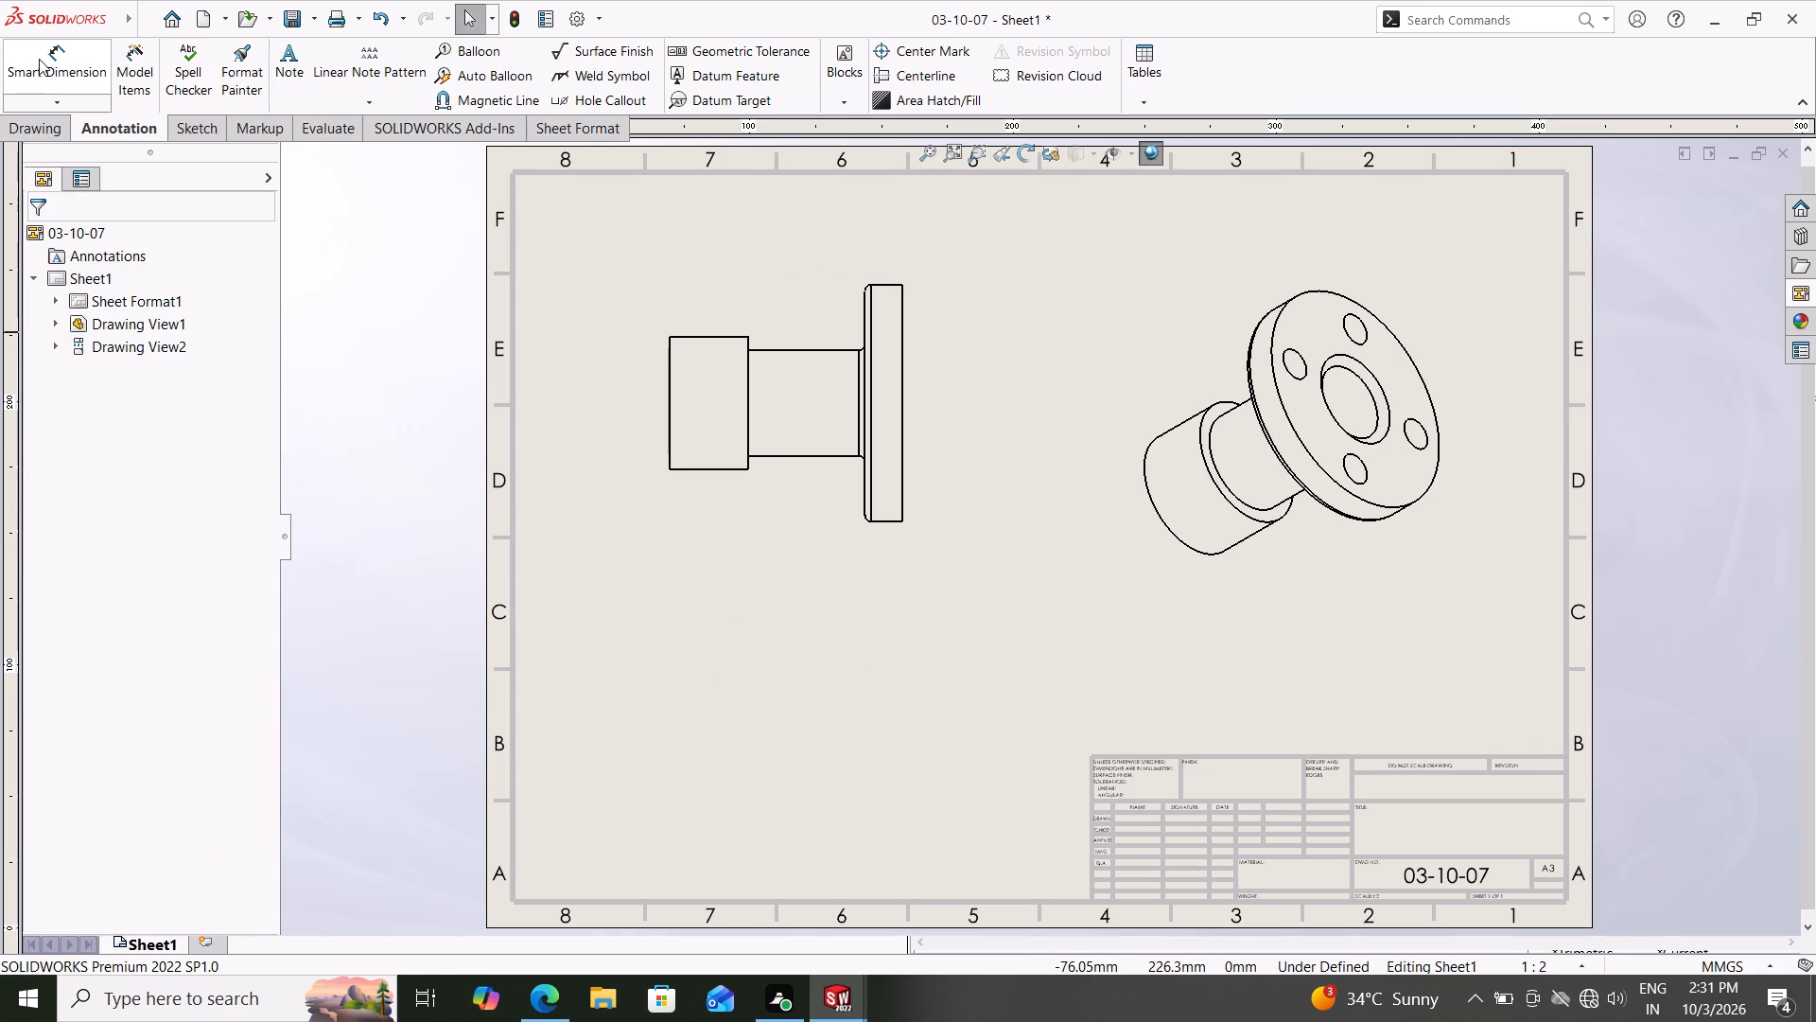
# Create section view A-A with a horizontal cutting line along the side view's axis and place it directly below.
pyautogui.click(62, 120)
pyautogui.click(185, 60)
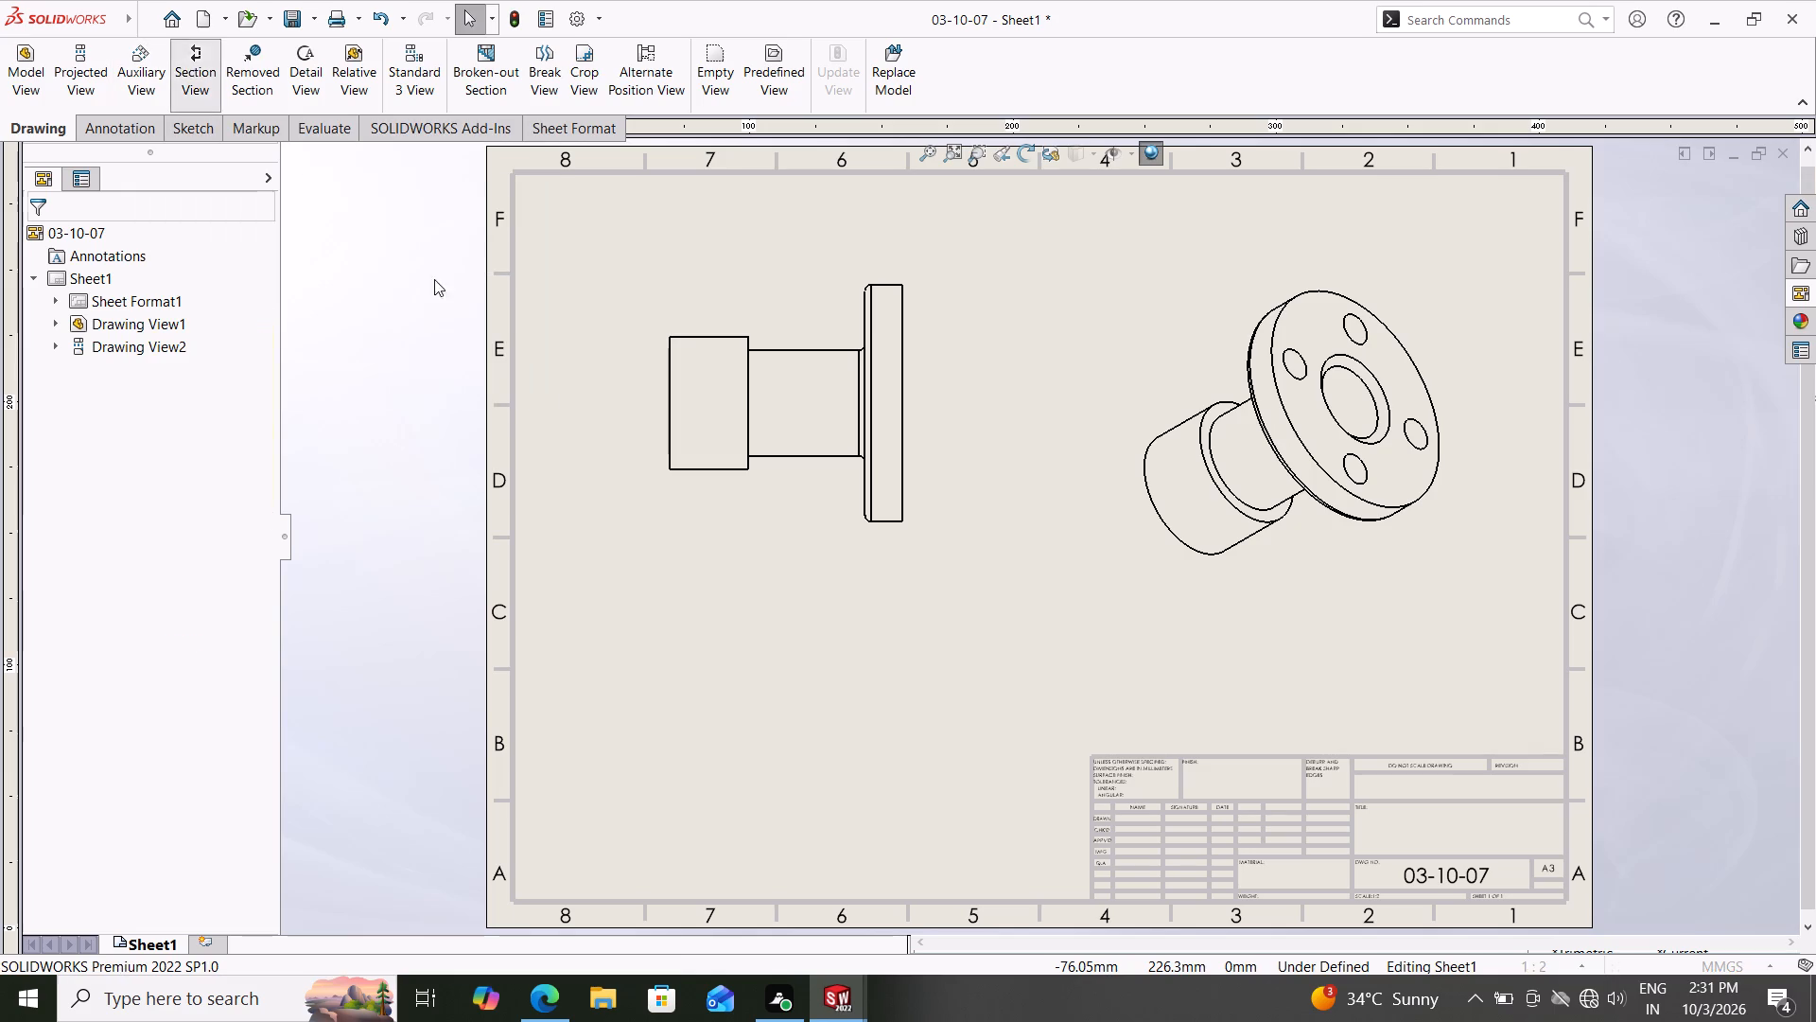
pyautogui.click(808, 401)
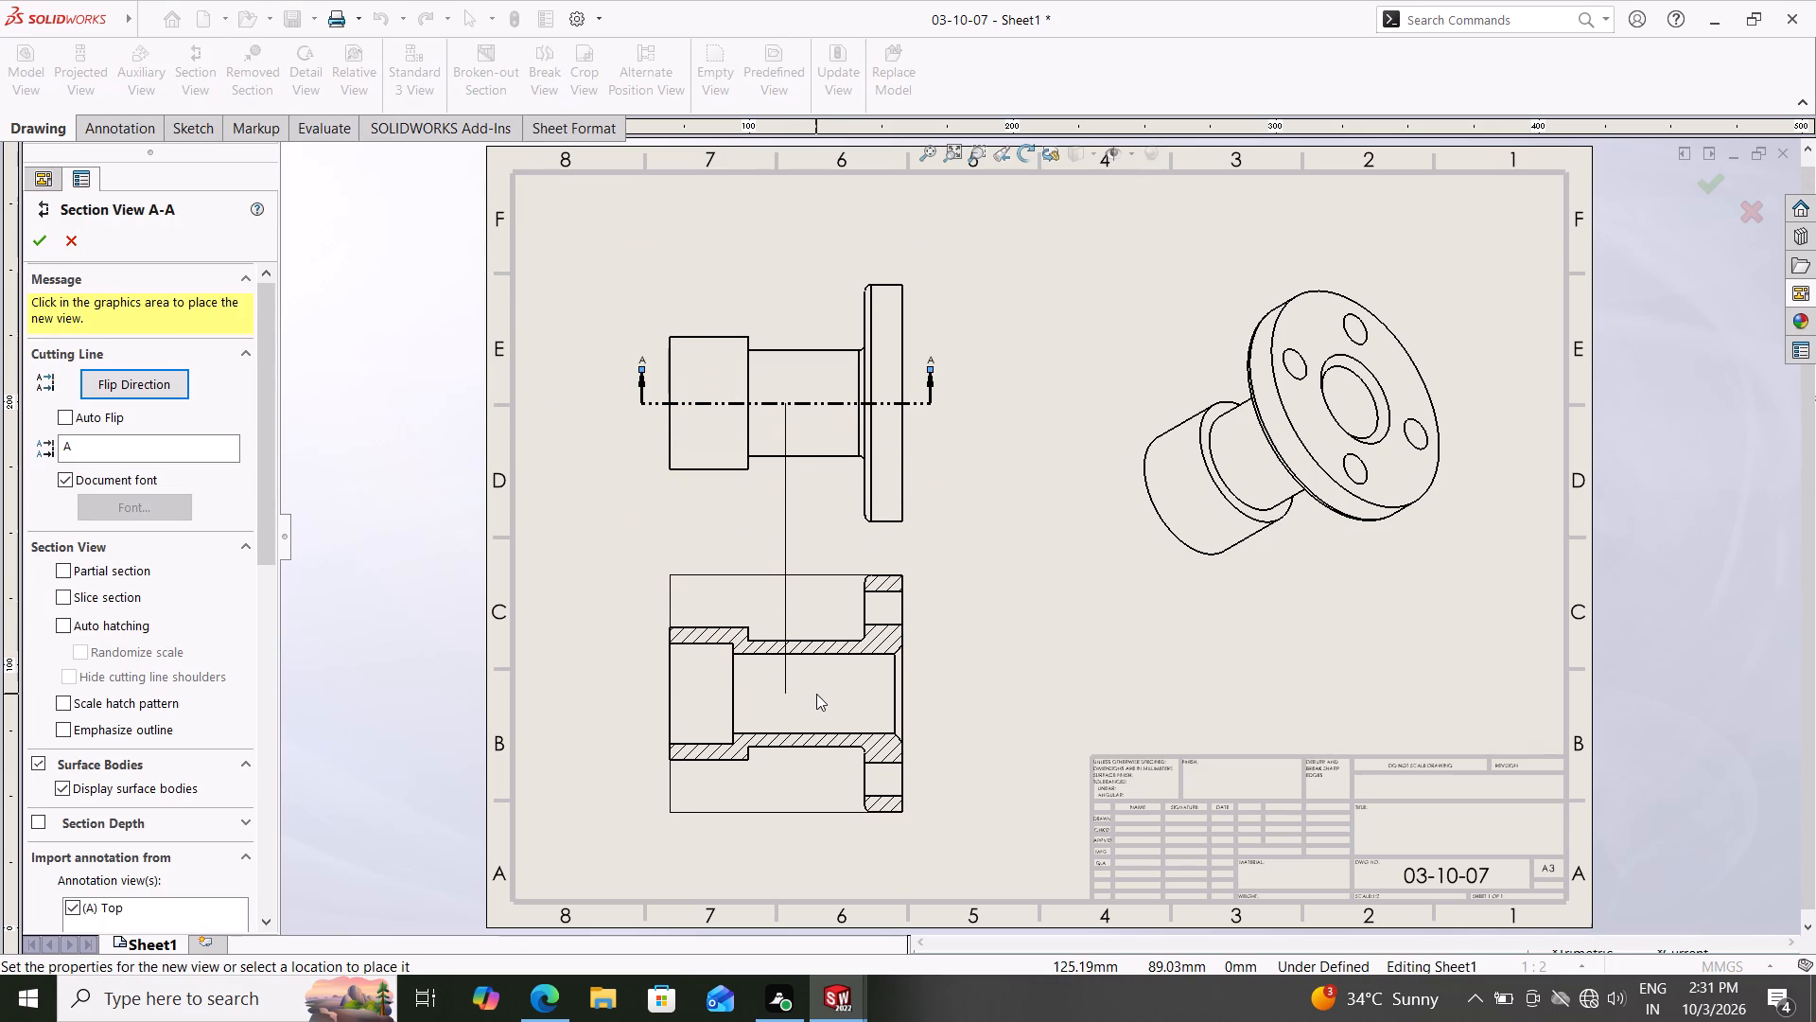
pyautogui.click(816, 694)
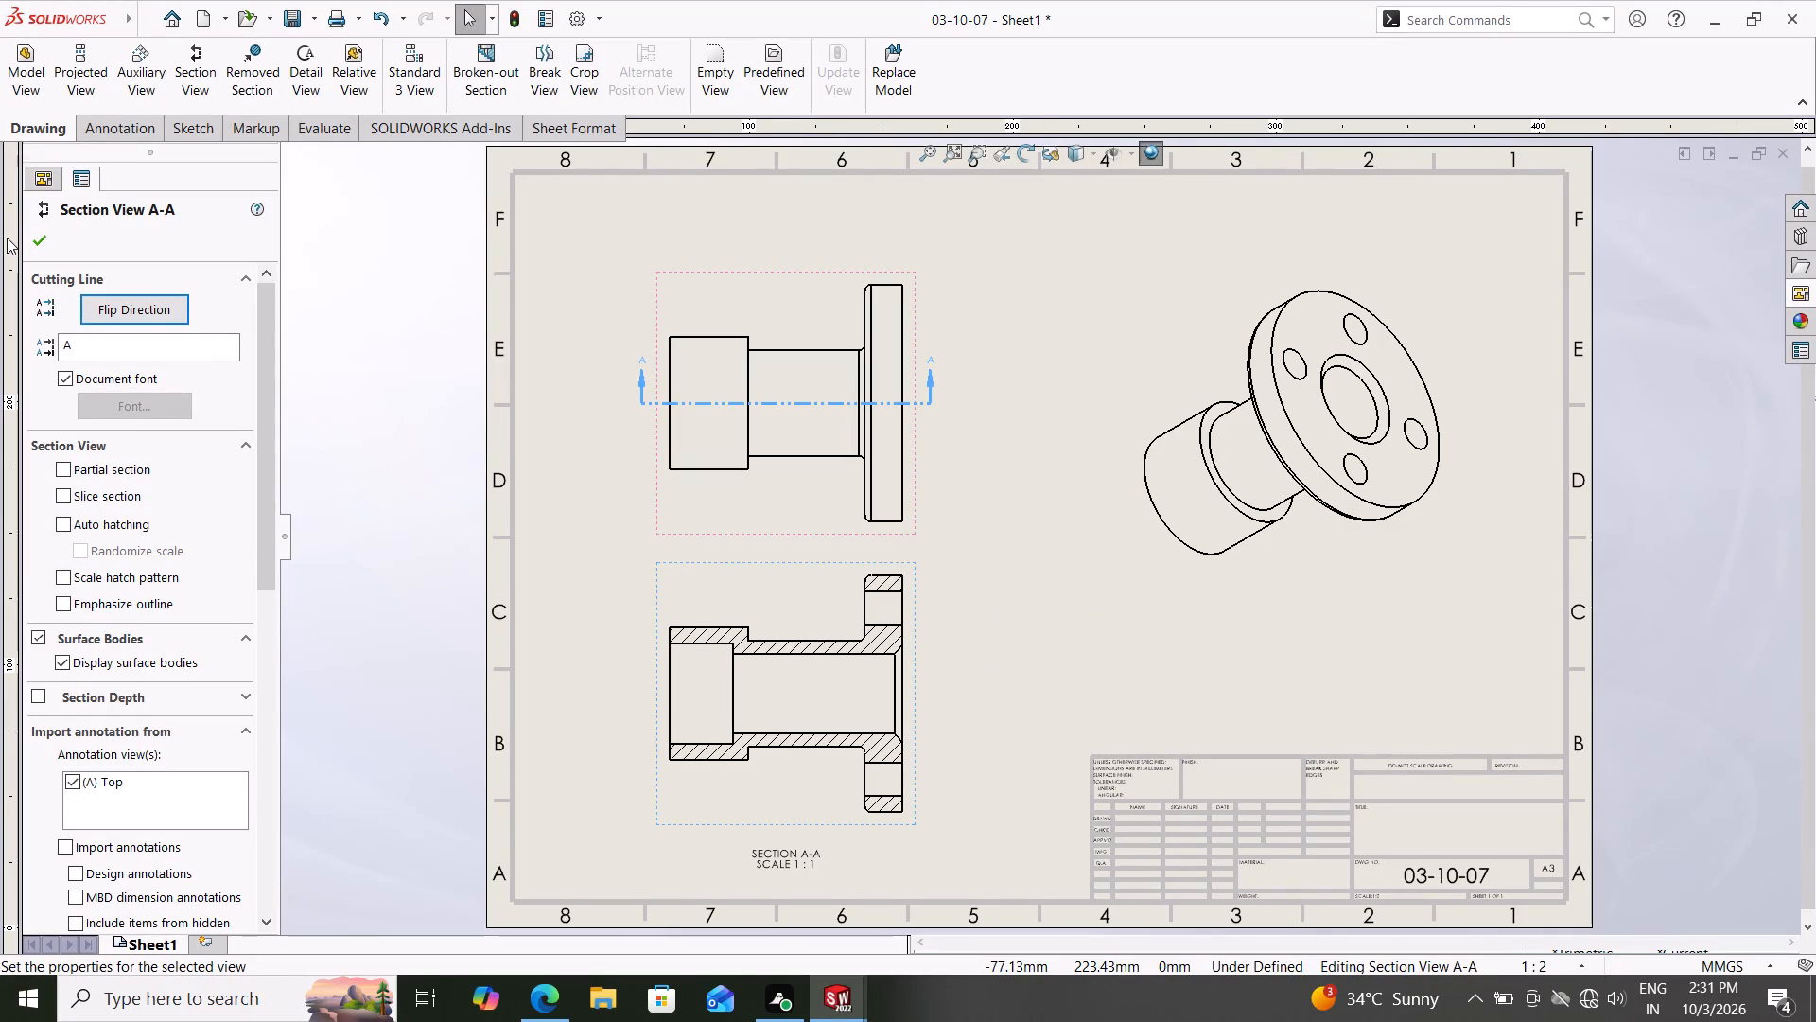
pyautogui.click(33, 240)
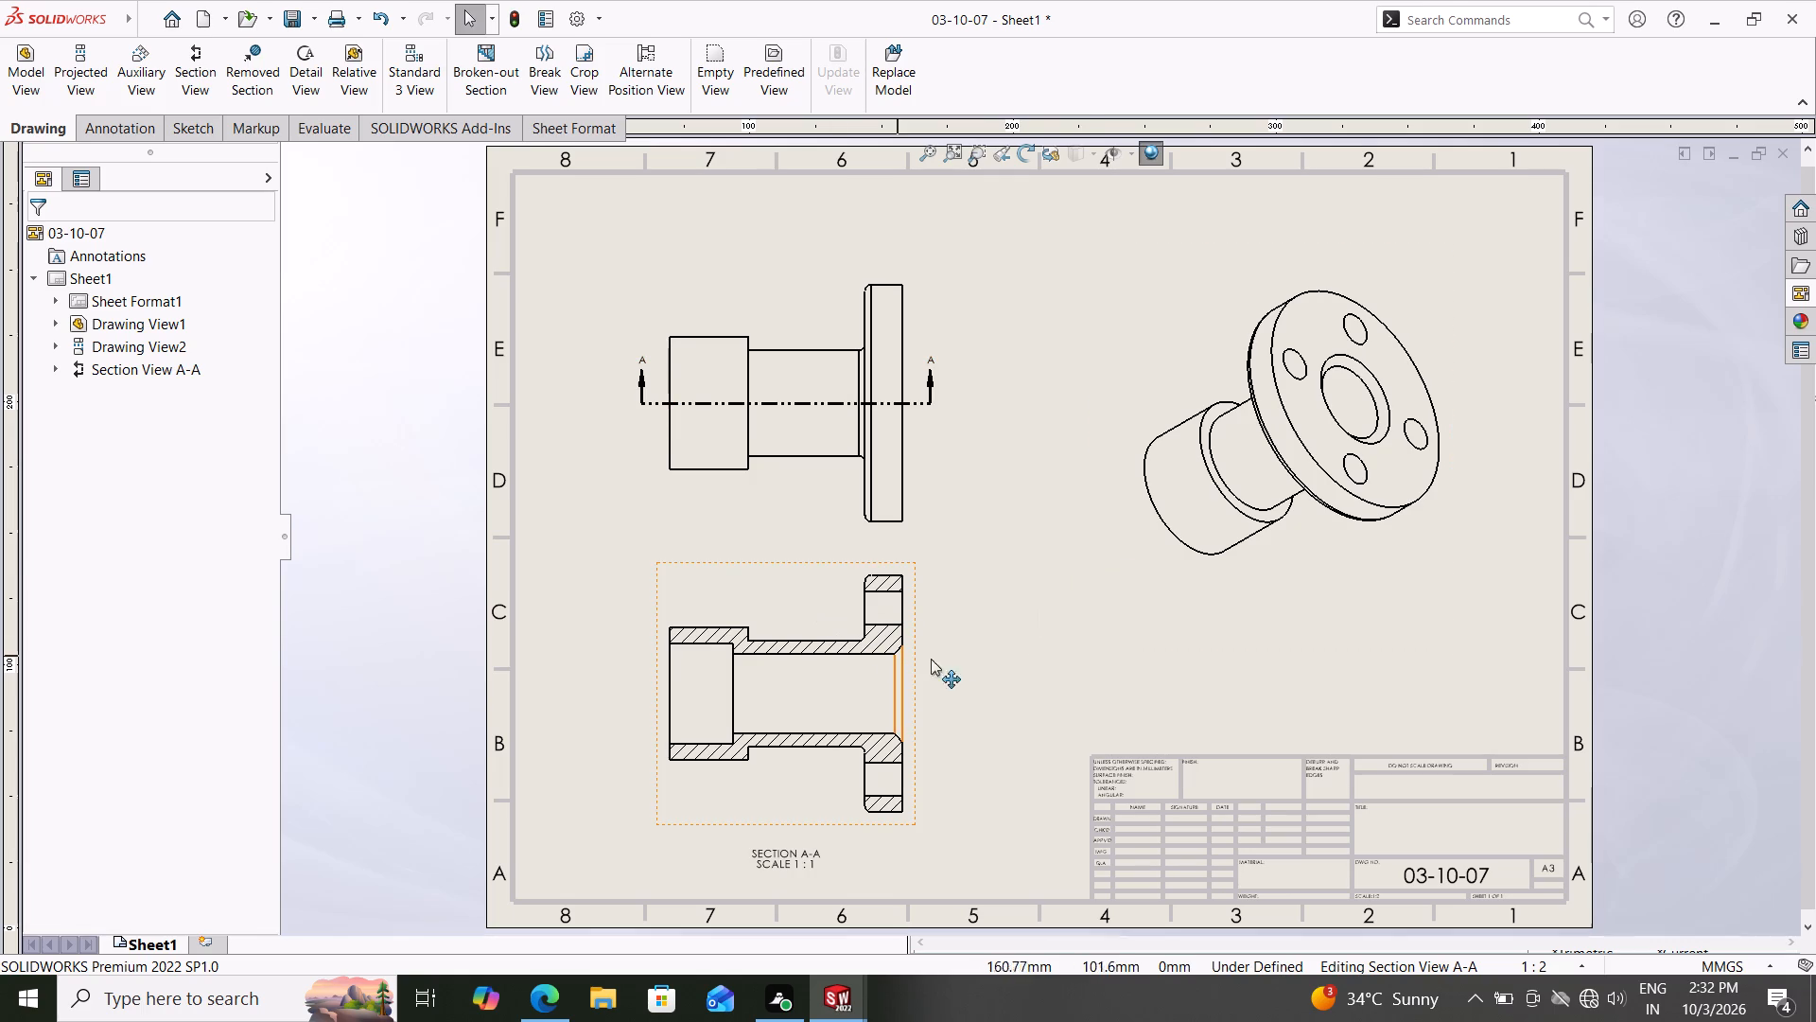
pyautogui.press('Escape')
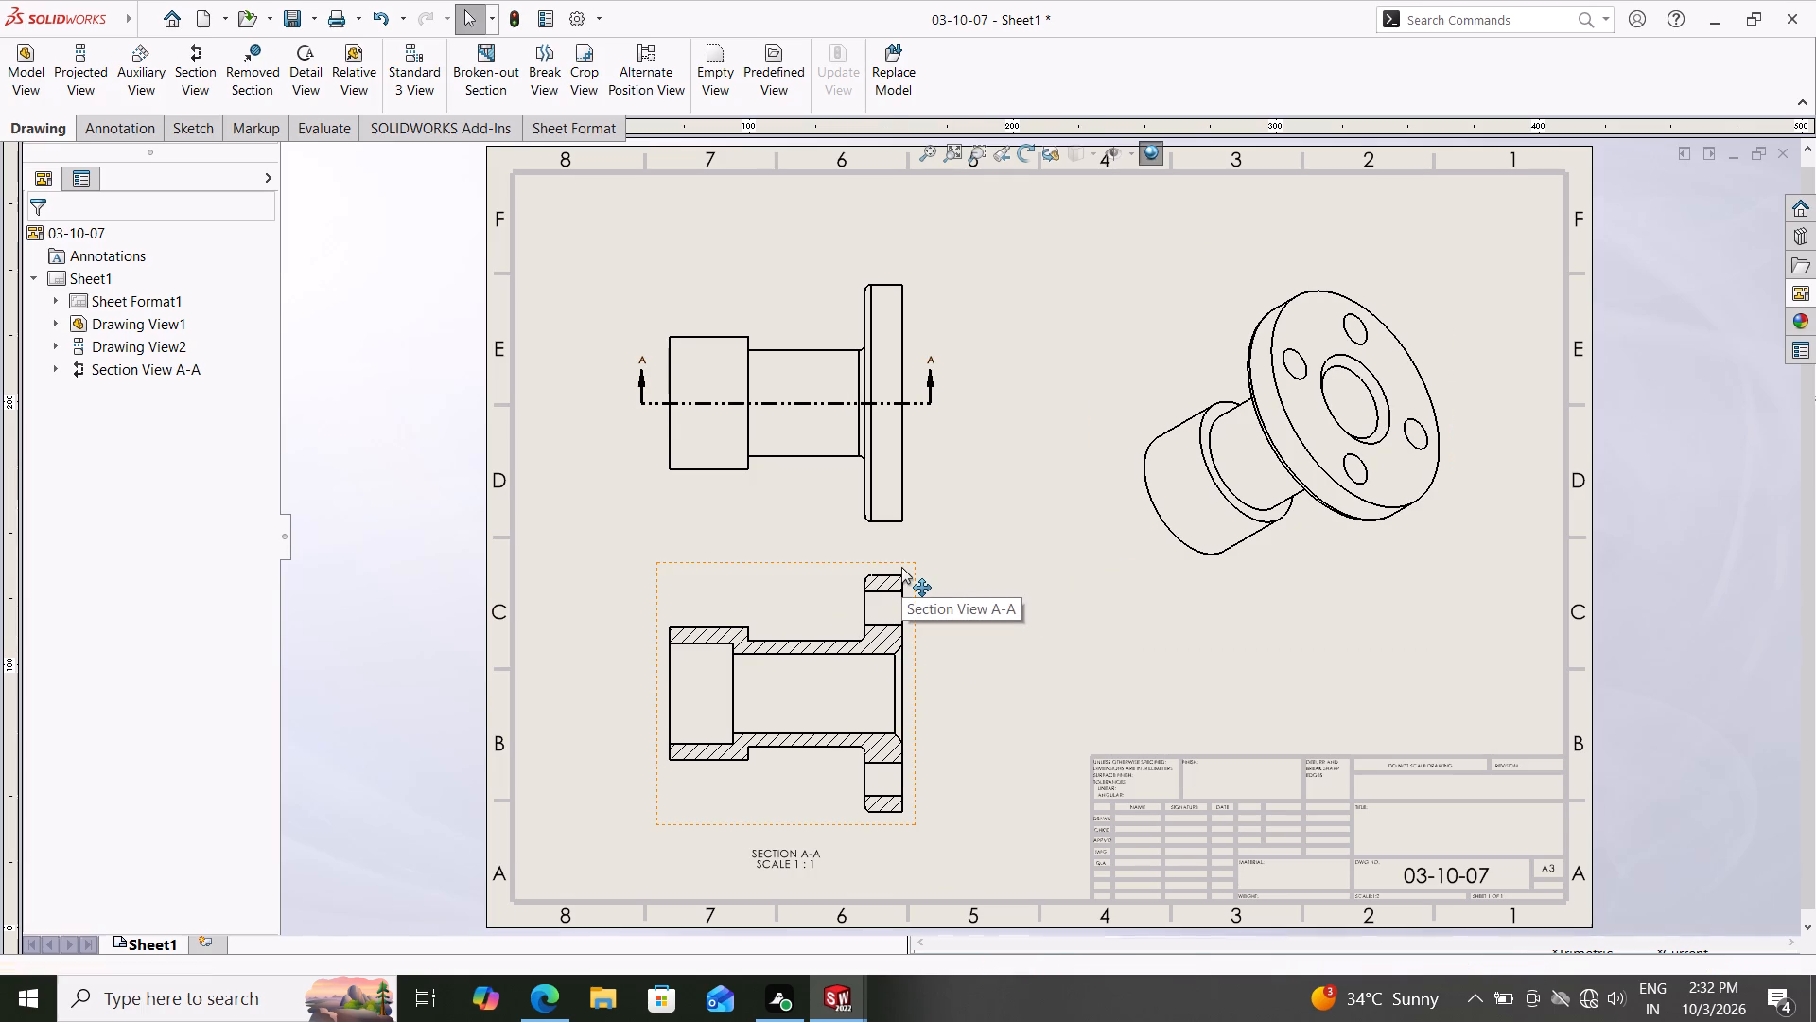
pyautogui.press('Escape')
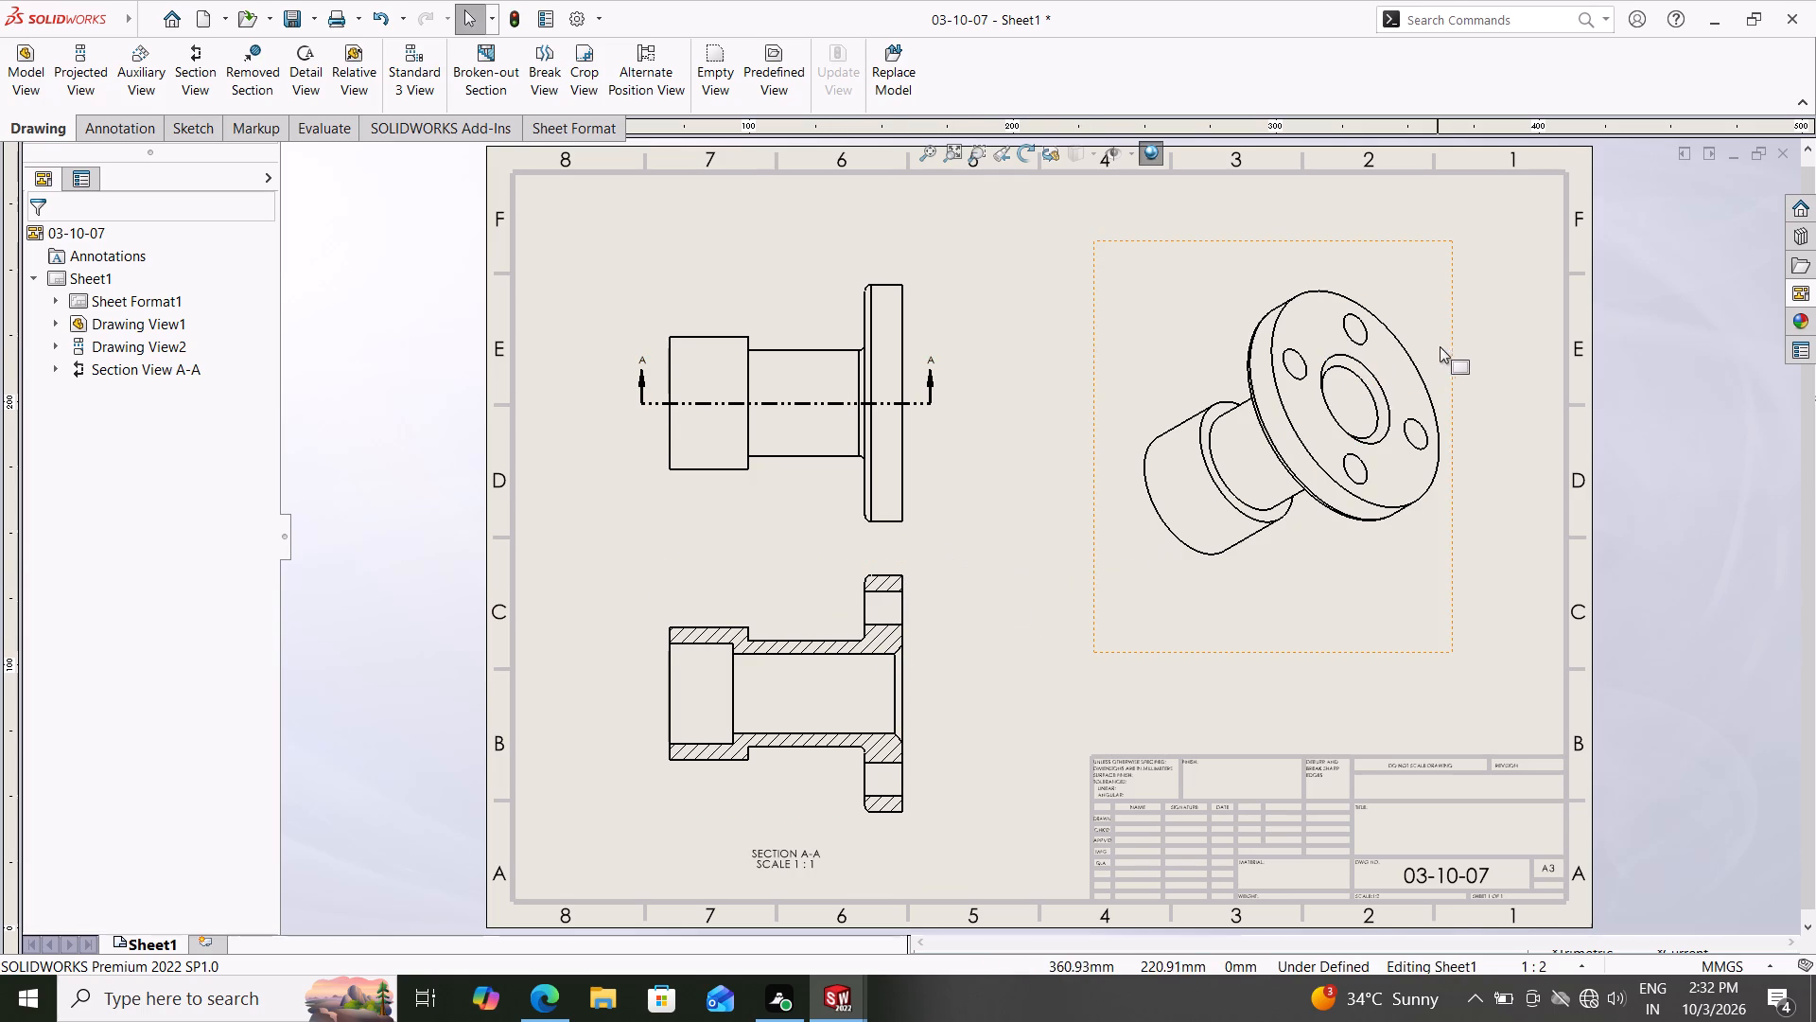
# Set the isometric view's display style to Shaded With Edges, comparing it with plain Shaded.
pyautogui.click(1455, 351)
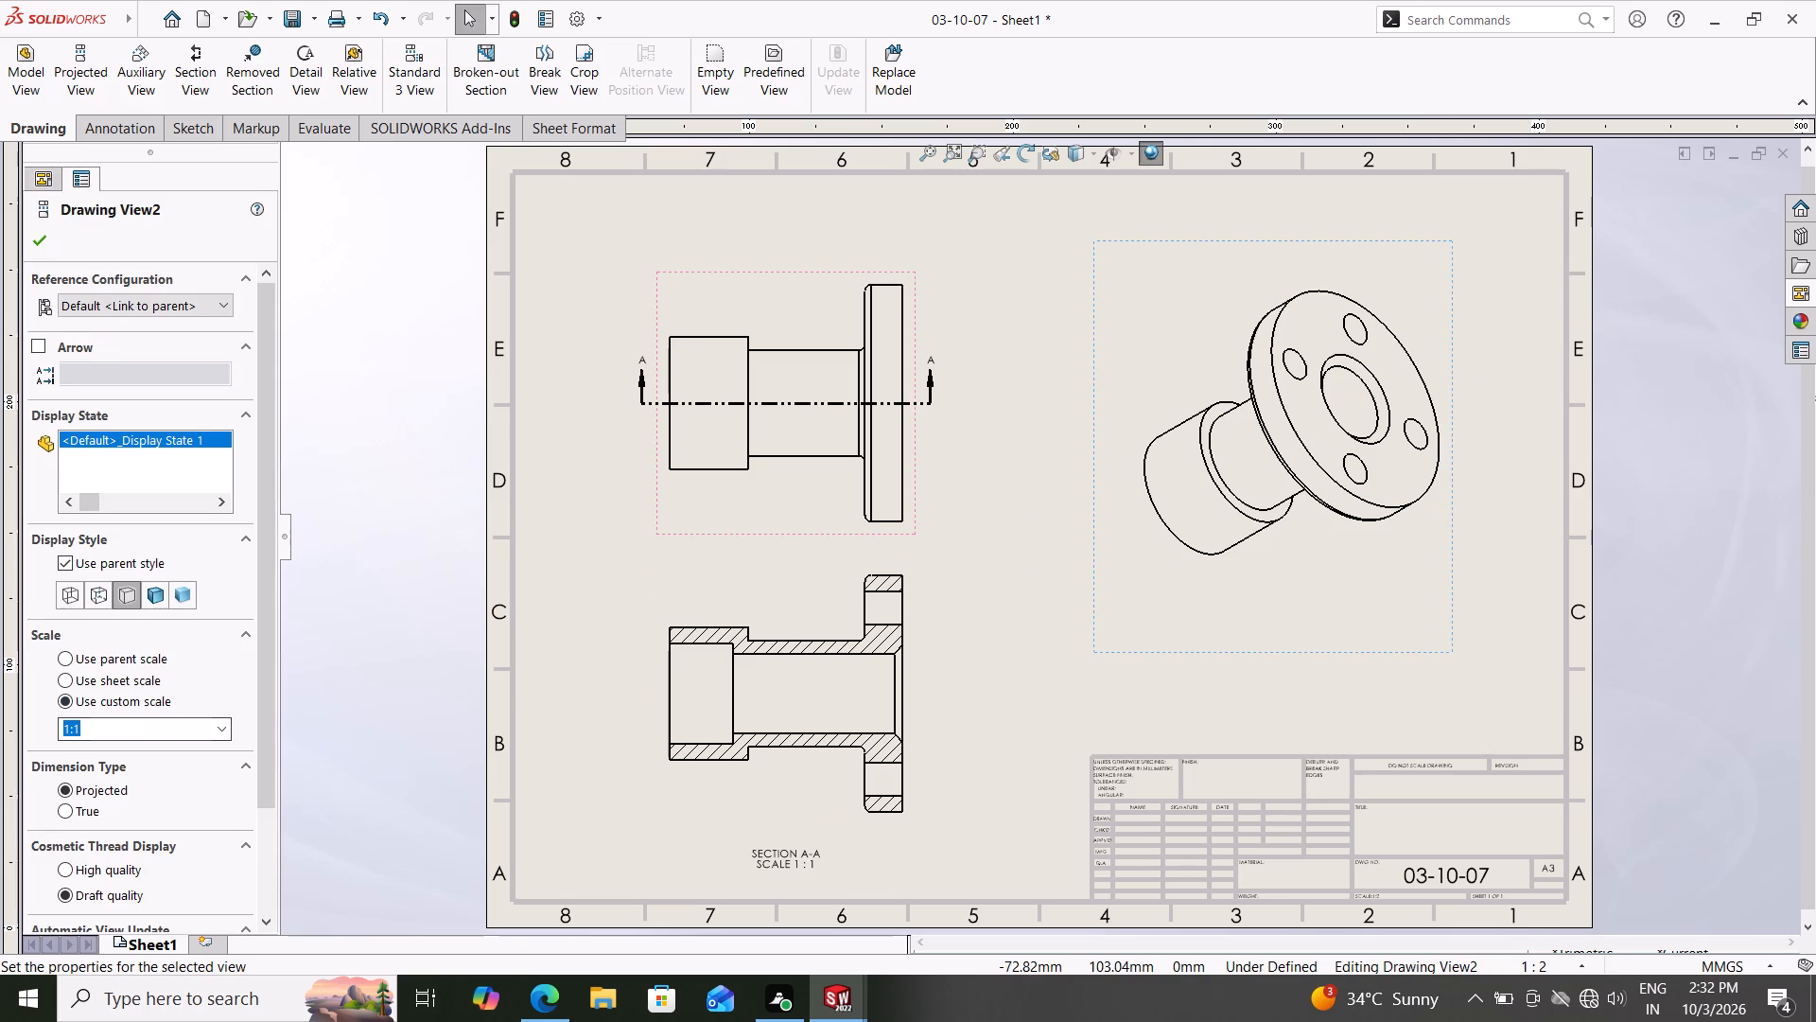
pyautogui.click(190, 590)
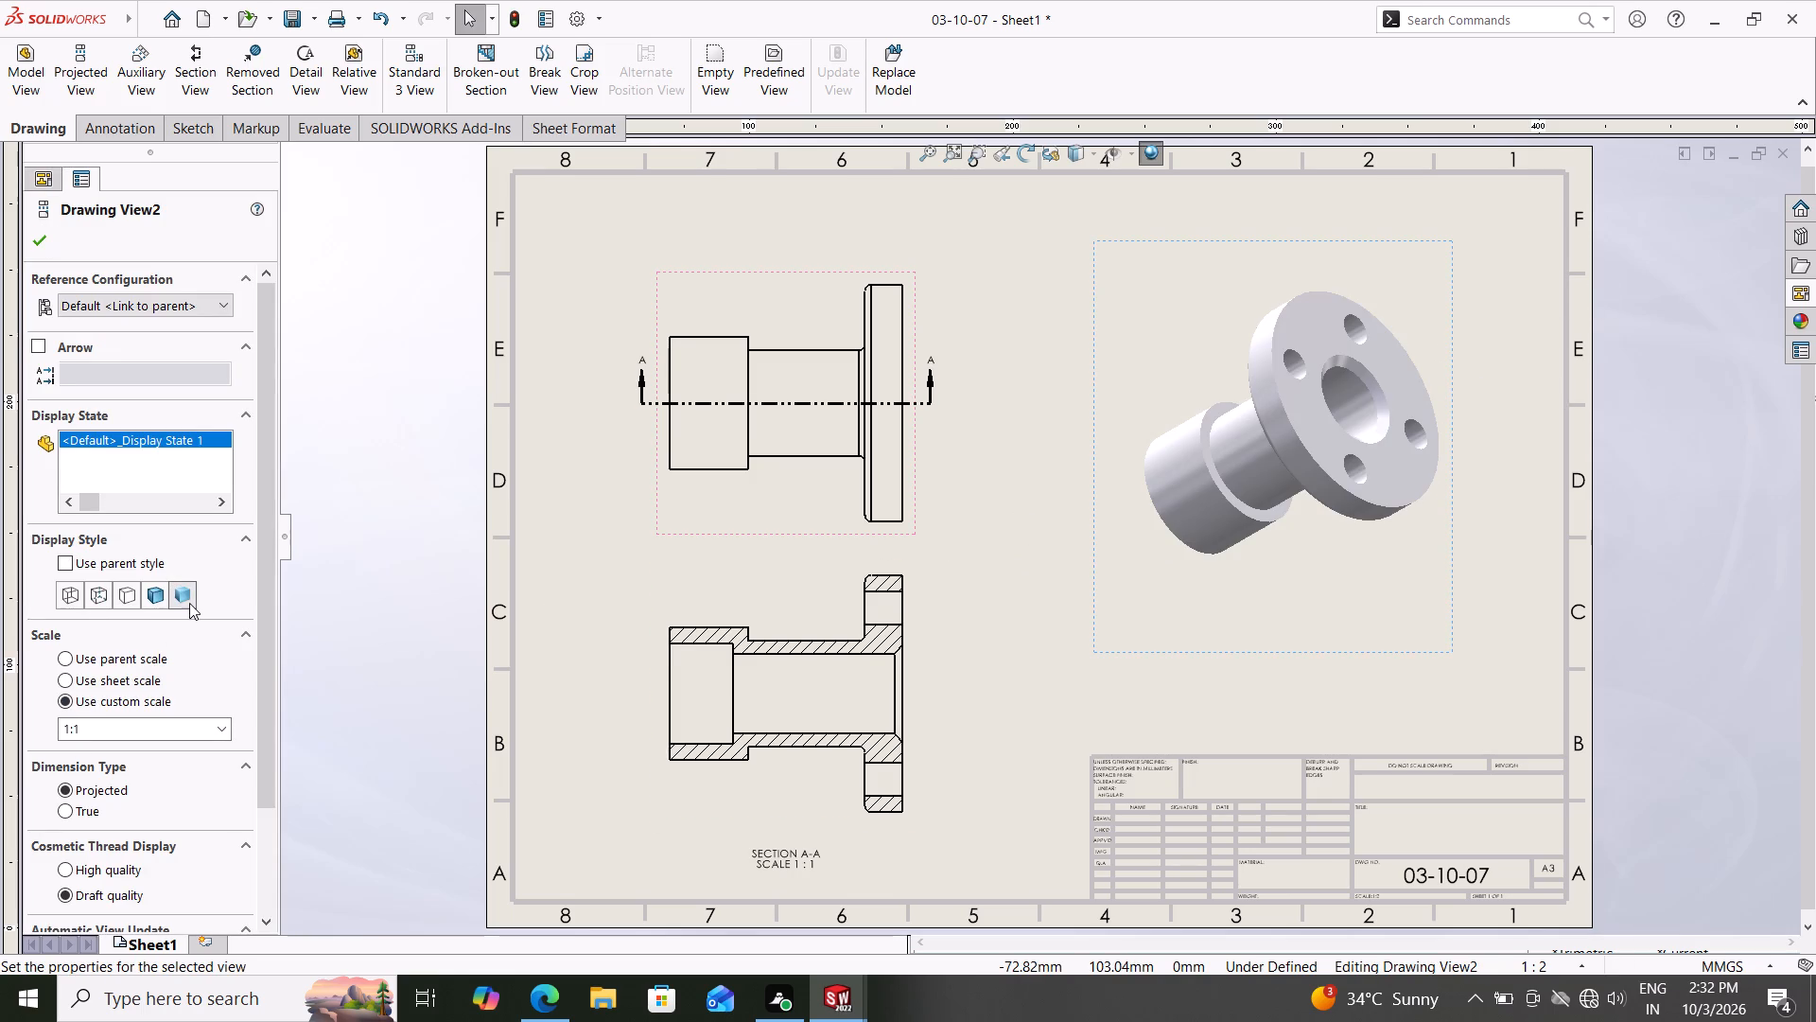
pyautogui.click(152, 600)
pyautogui.click(183, 598)
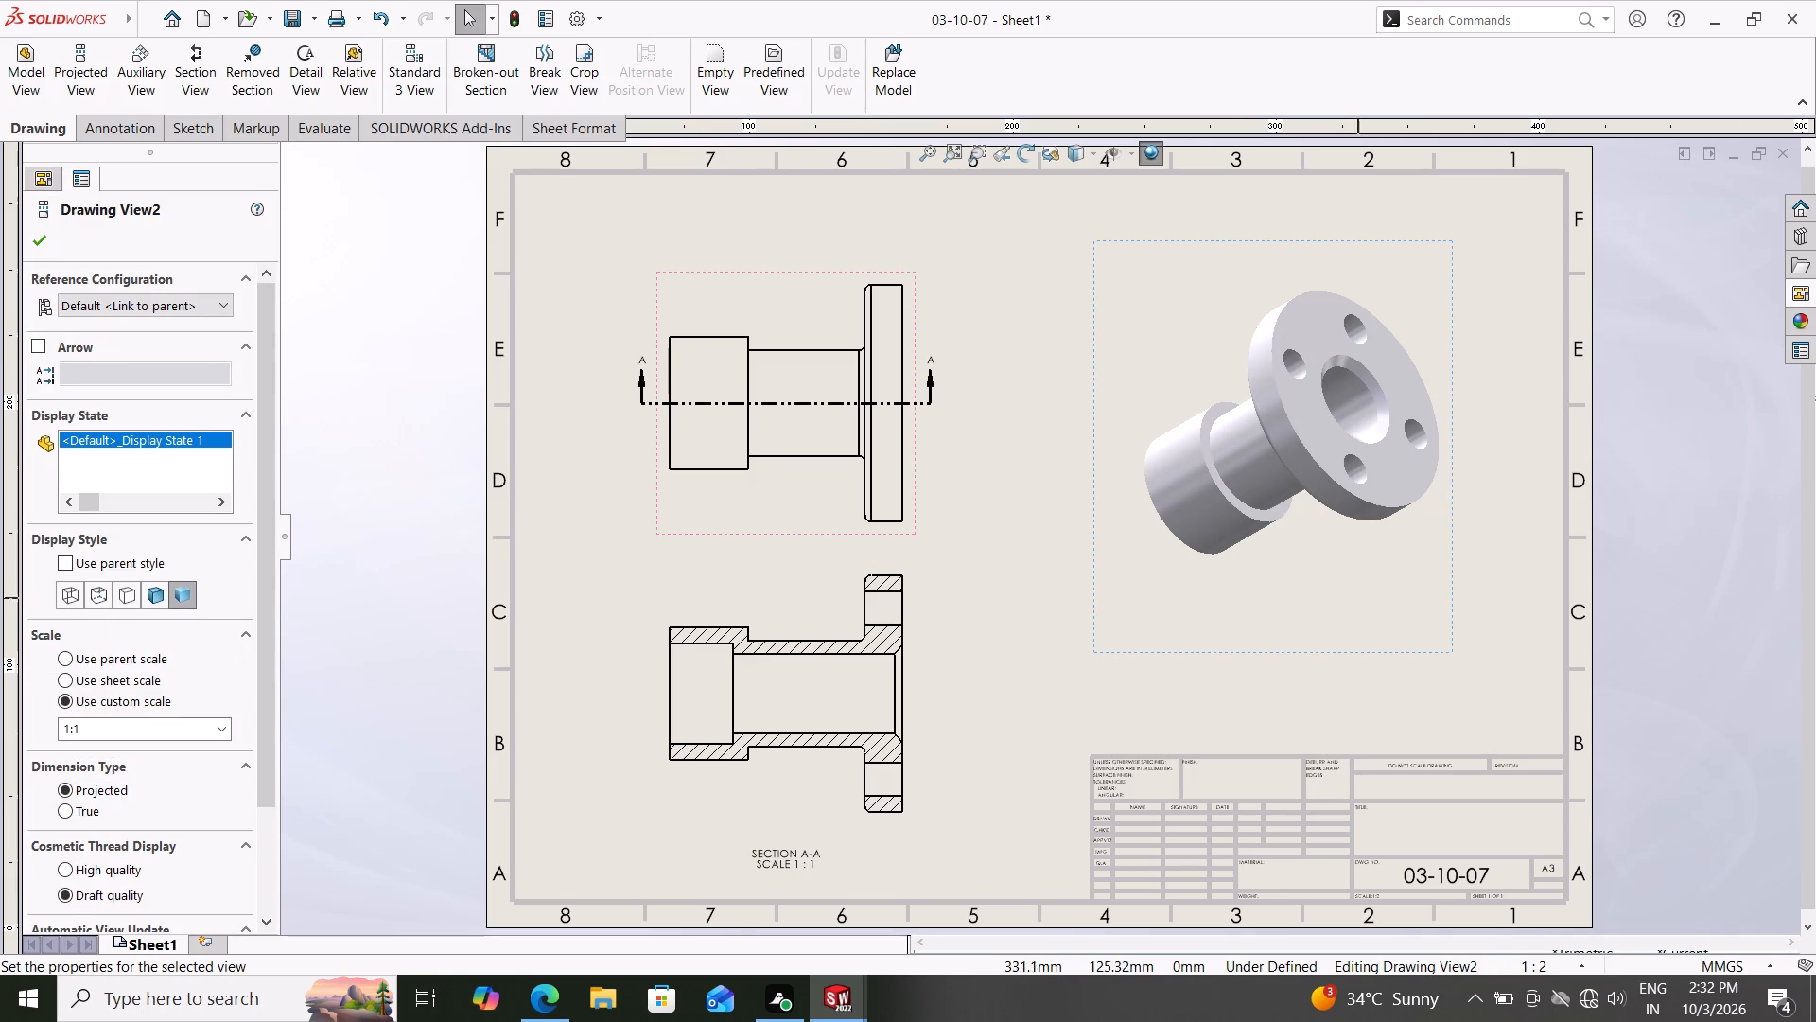
pyautogui.click(158, 593)
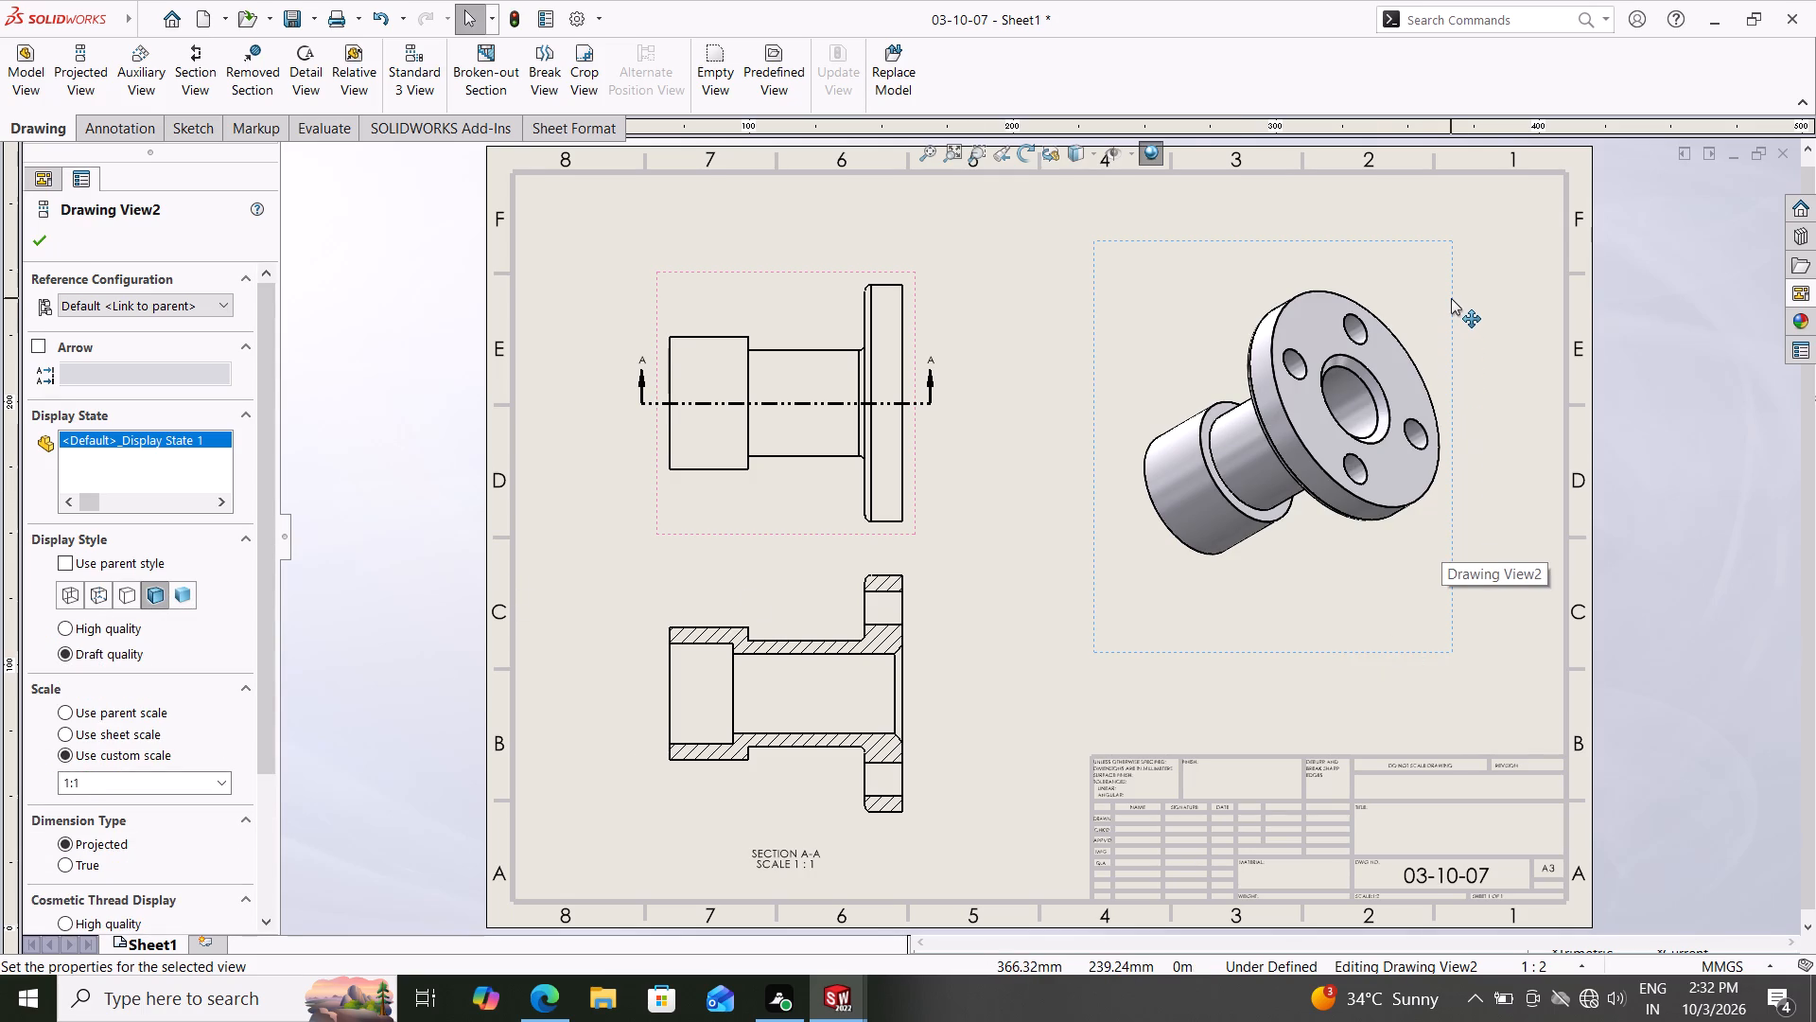
# Rotate the isometric drawing view, first trying an angle of 60 degrees and finally applying 330 degrees.
pyautogui.click(1034, 150)
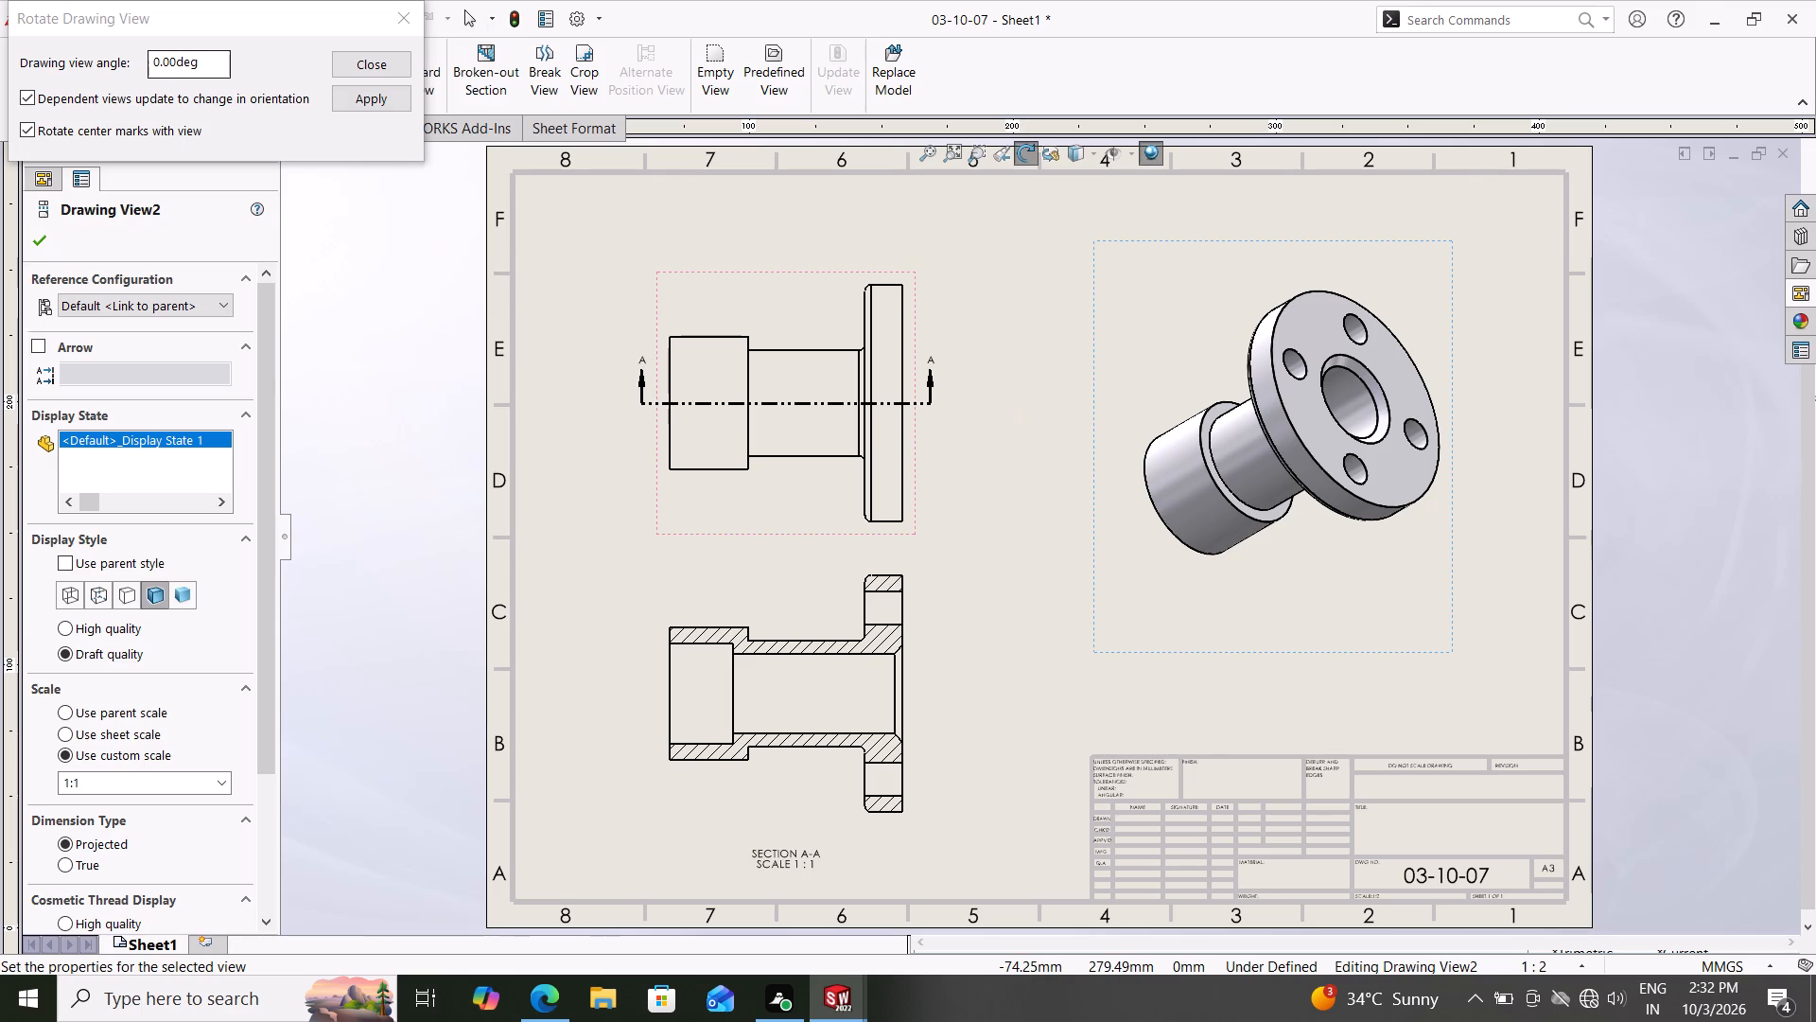
pyautogui.moveTo(227, 54); pyautogui.dragTo(47, 48)
pyautogui.write('60')
pyautogui.press('Return')
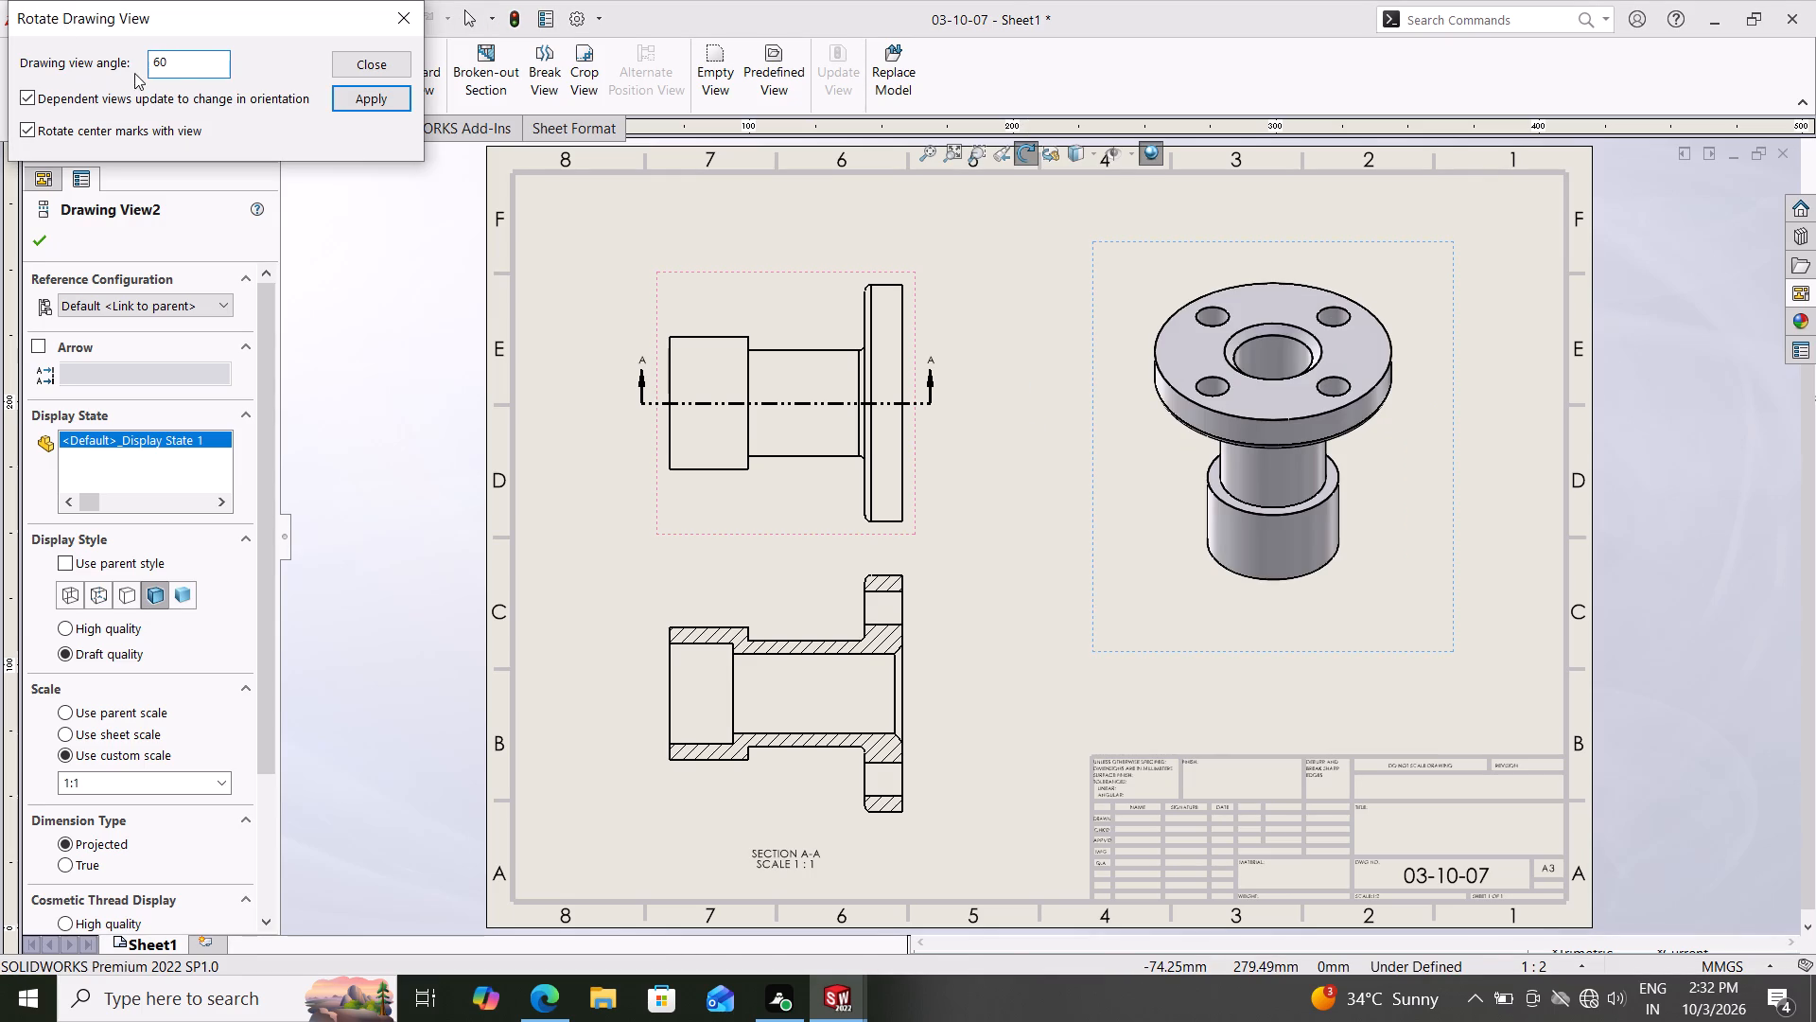
pyautogui.moveTo(209, 51); pyautogui.dragTo(93, 72)
pyautogui.moveTo(196, 67); pyautogui.dragTo(78, 77)
pyautogui.write('330')
pyautogui.press('Return')
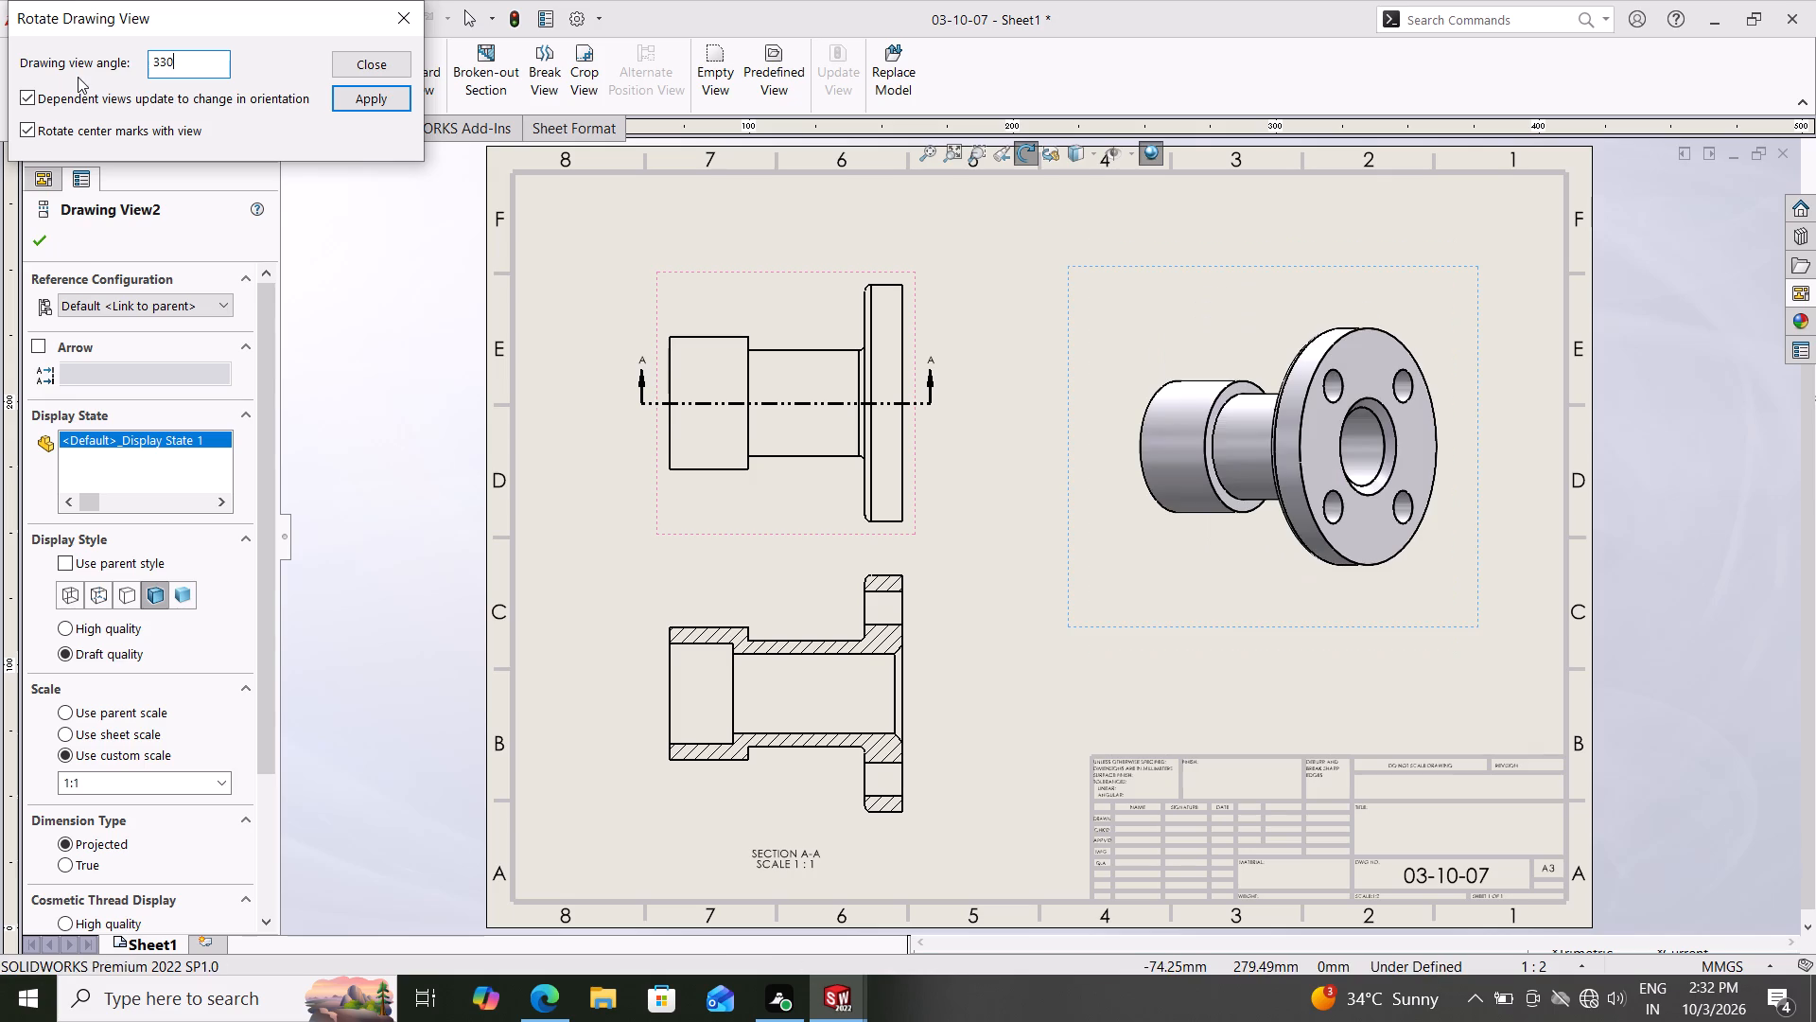
pyautogui.click(375, 91)
pyautogui.click(383, 62)
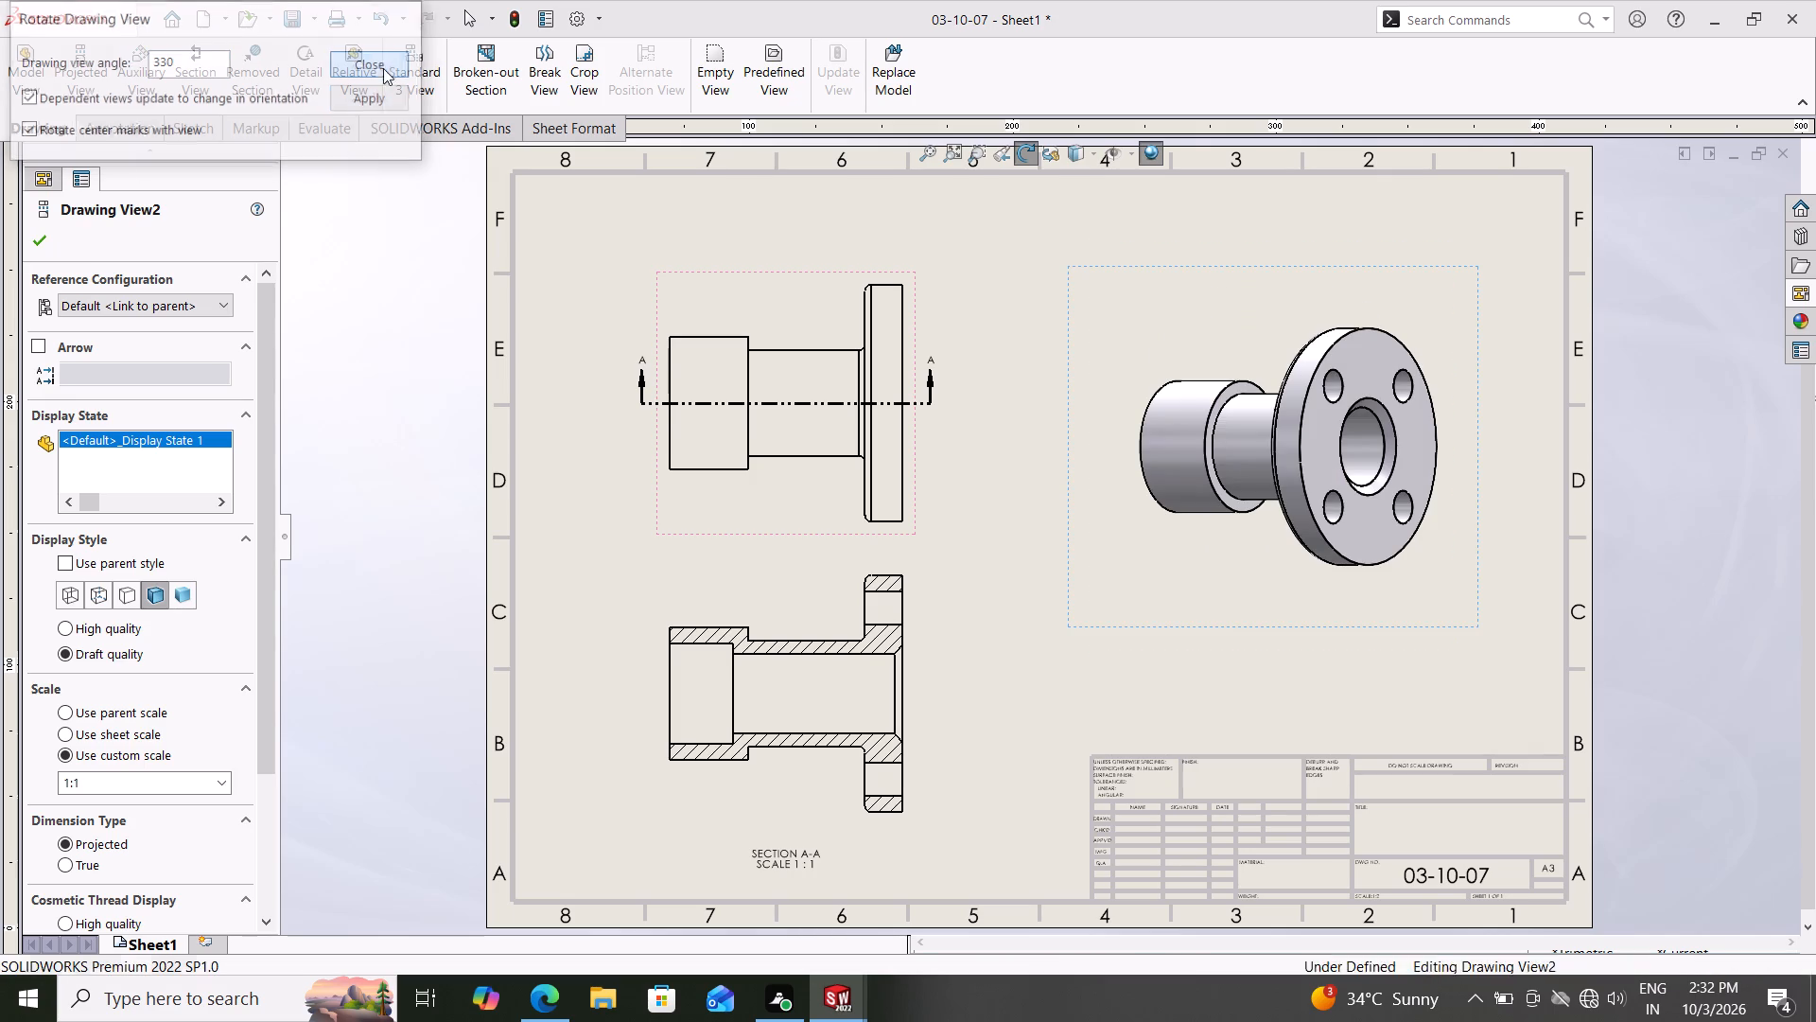
pyautogui.press('Escape')
pyautogui.press('Escape')
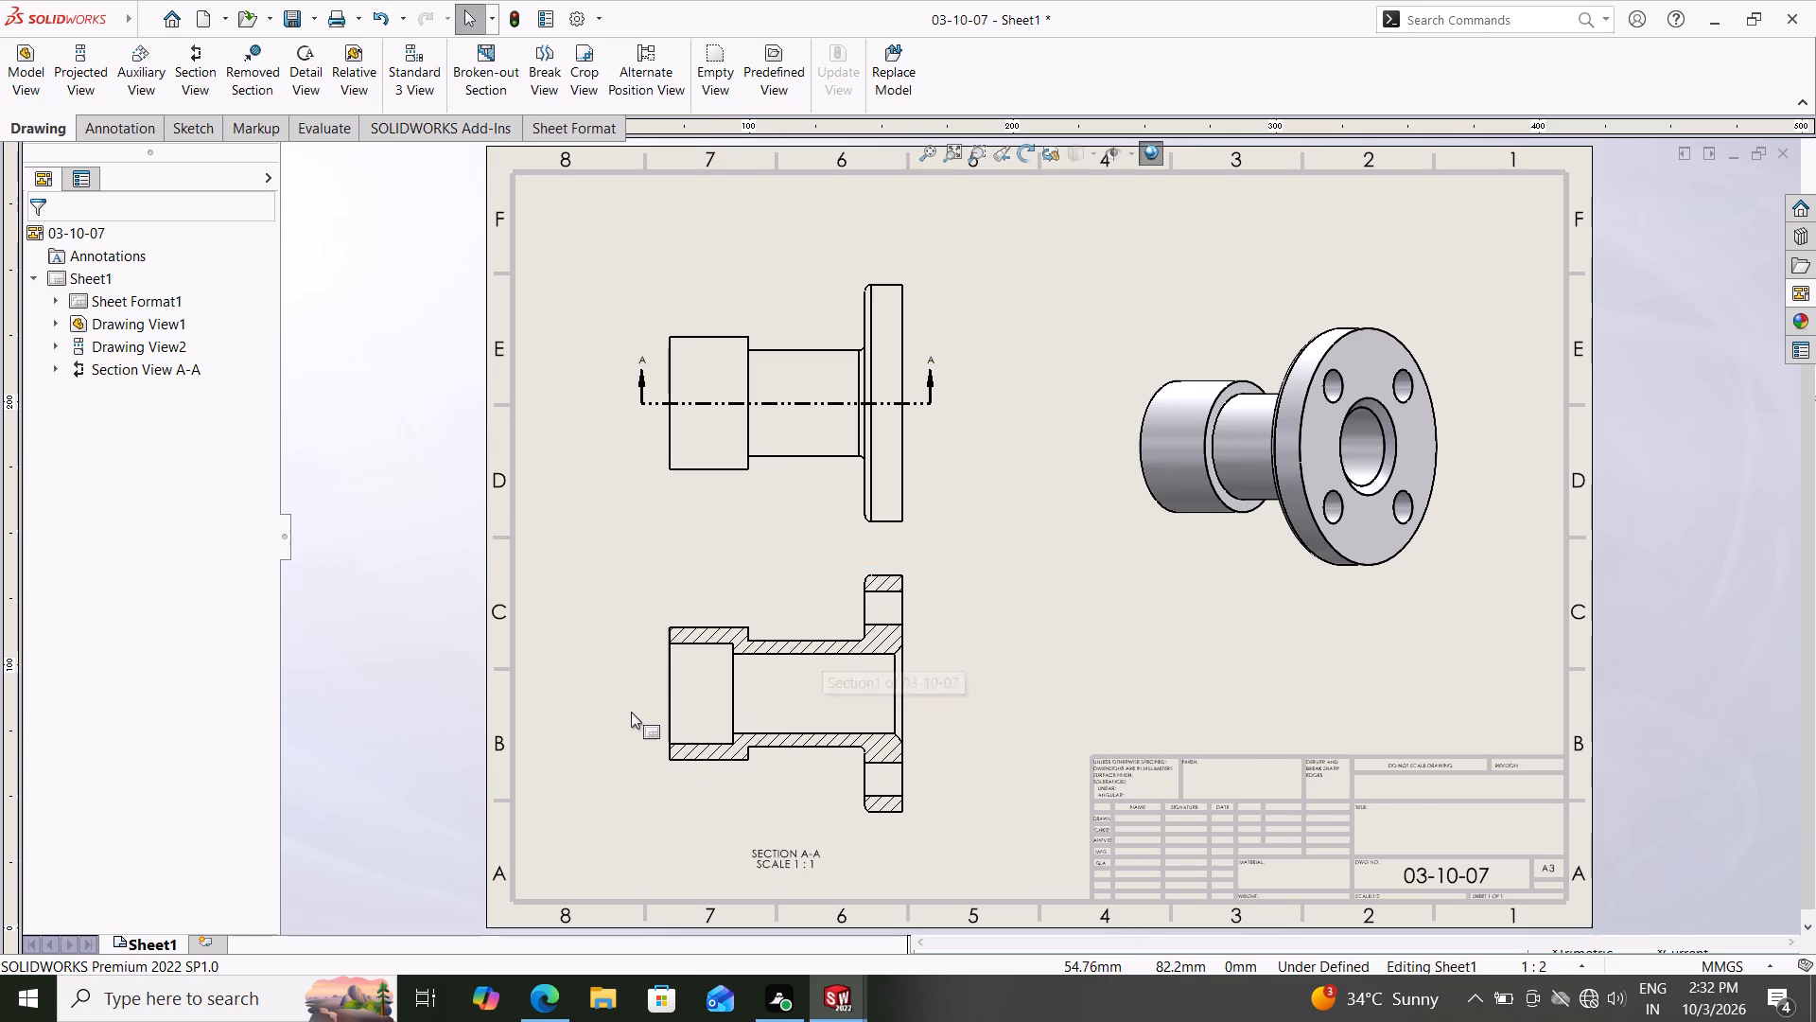
# Dimension the socket bore diameter at the collar's open end in section view A-A, placing it outside the part.
pyautogui.scroll(1, 631, 712)
pyautogui.scroll(2, 770, 682)
pyautogui.scroll(-4, 841, 653)
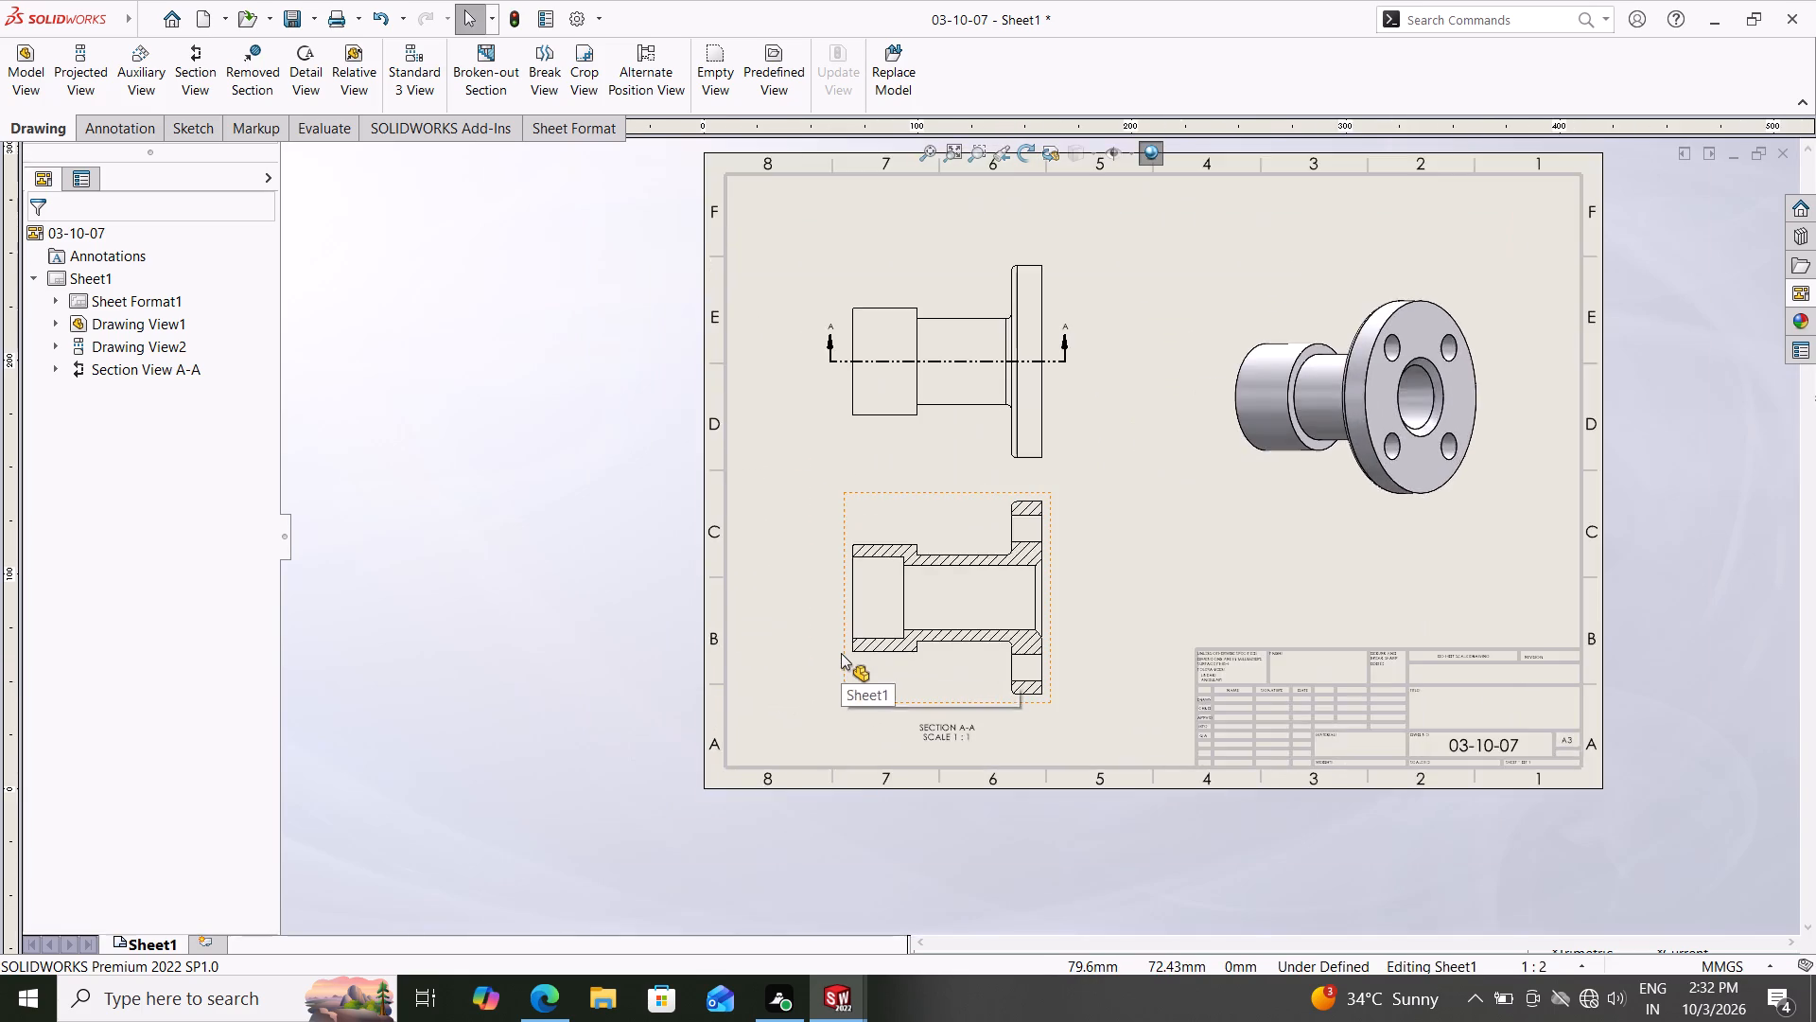
pyautogui.scroll(-1, 841, 653)
pyautogui.scroll(-2, 964, 567)
pyautogui.scroll(1, 964, 567)
pyautogui.scroll(-4, 968, 565)
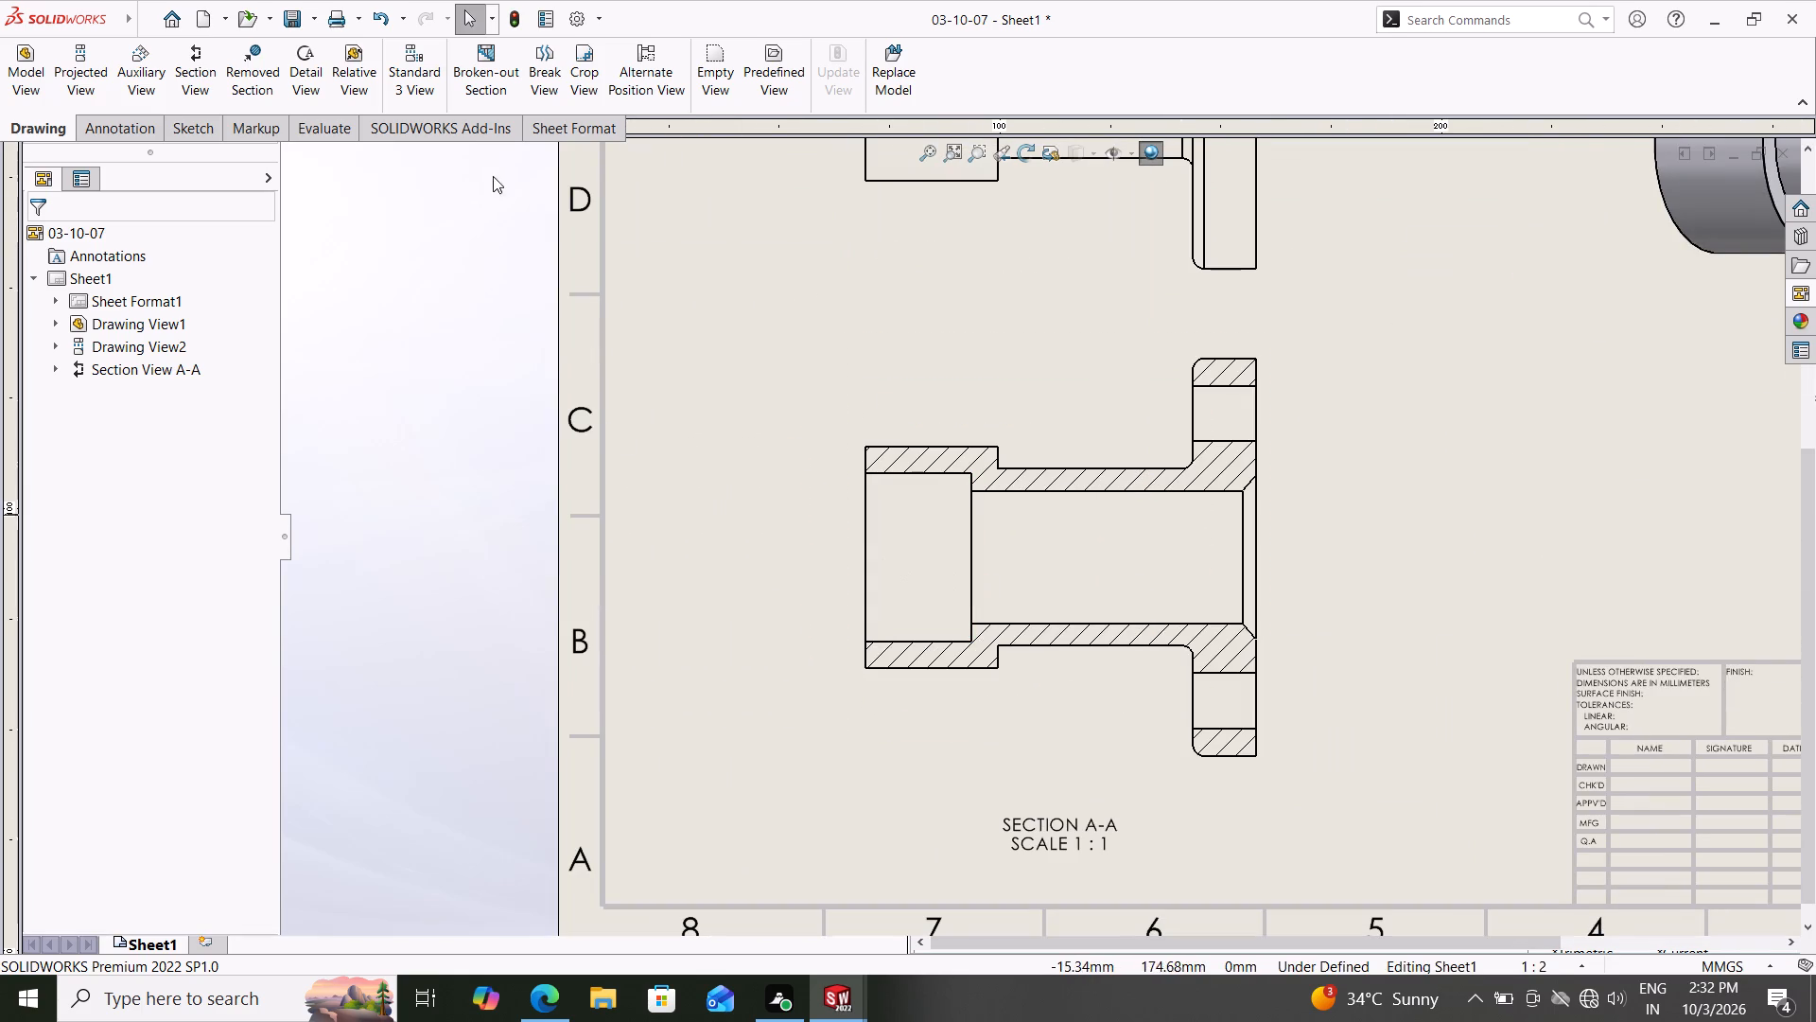
pyautogui.click(126, 129)
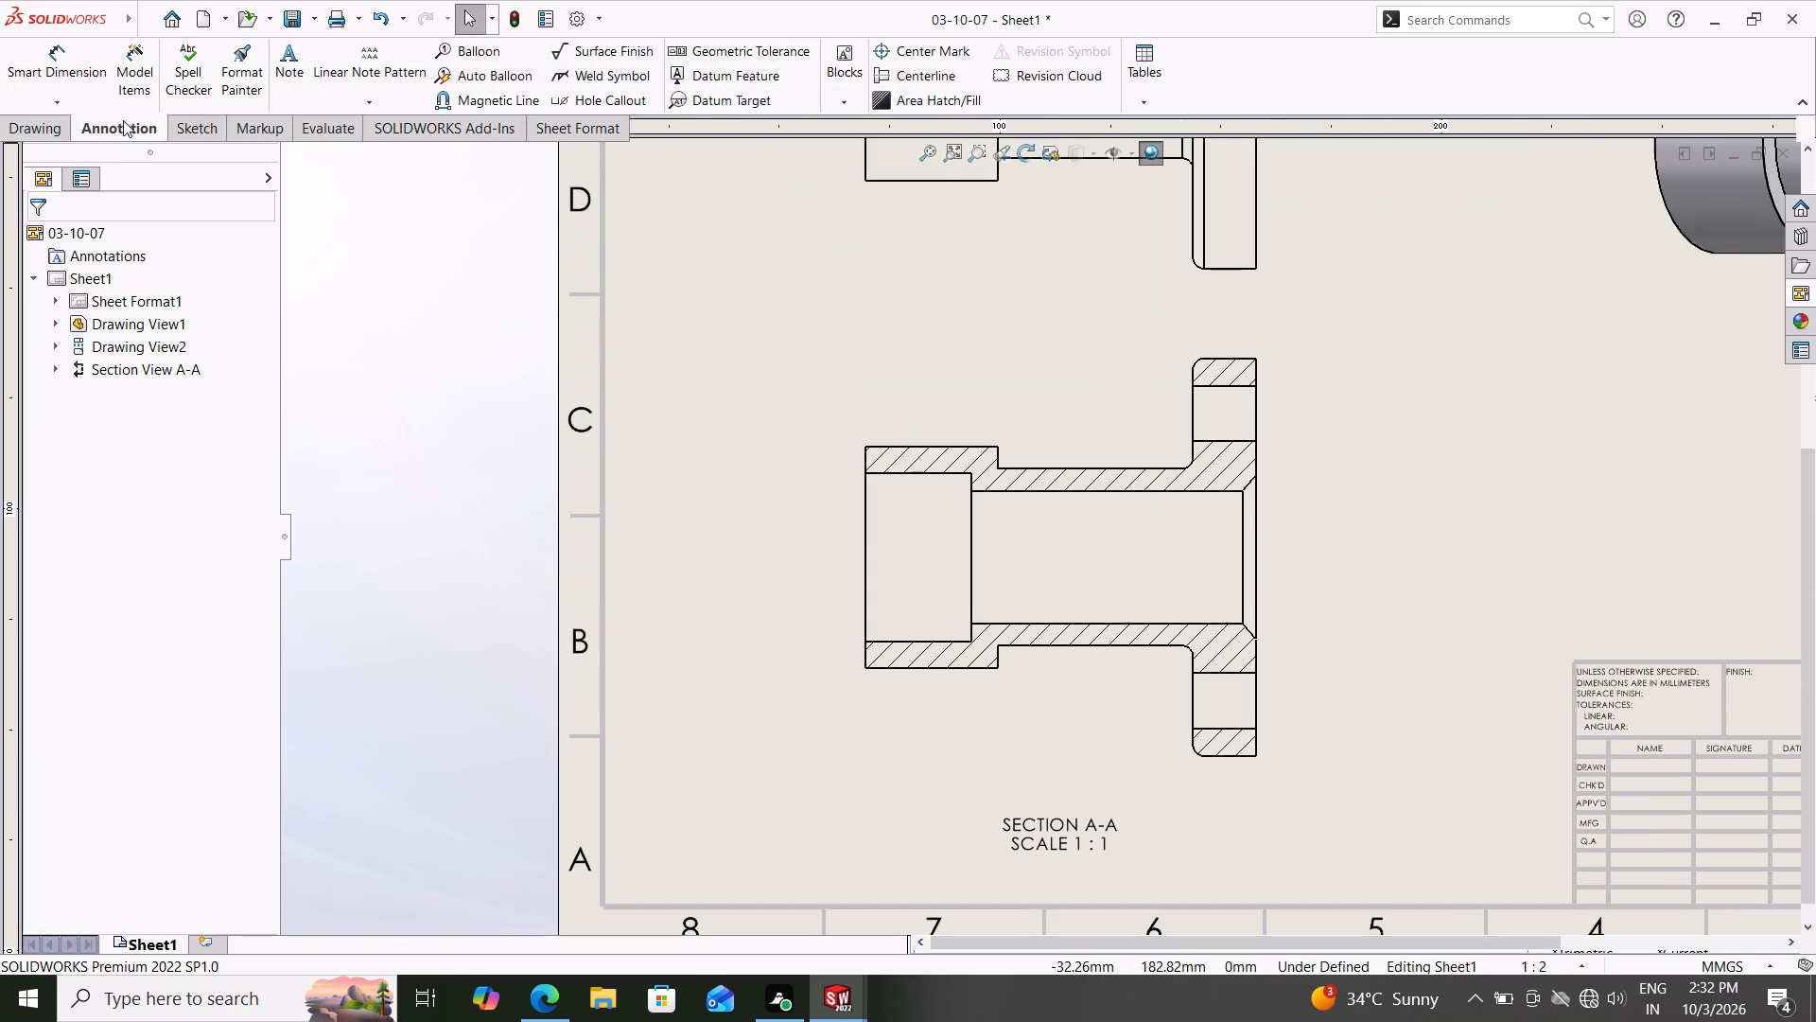
pyautogui.click(60, 56)
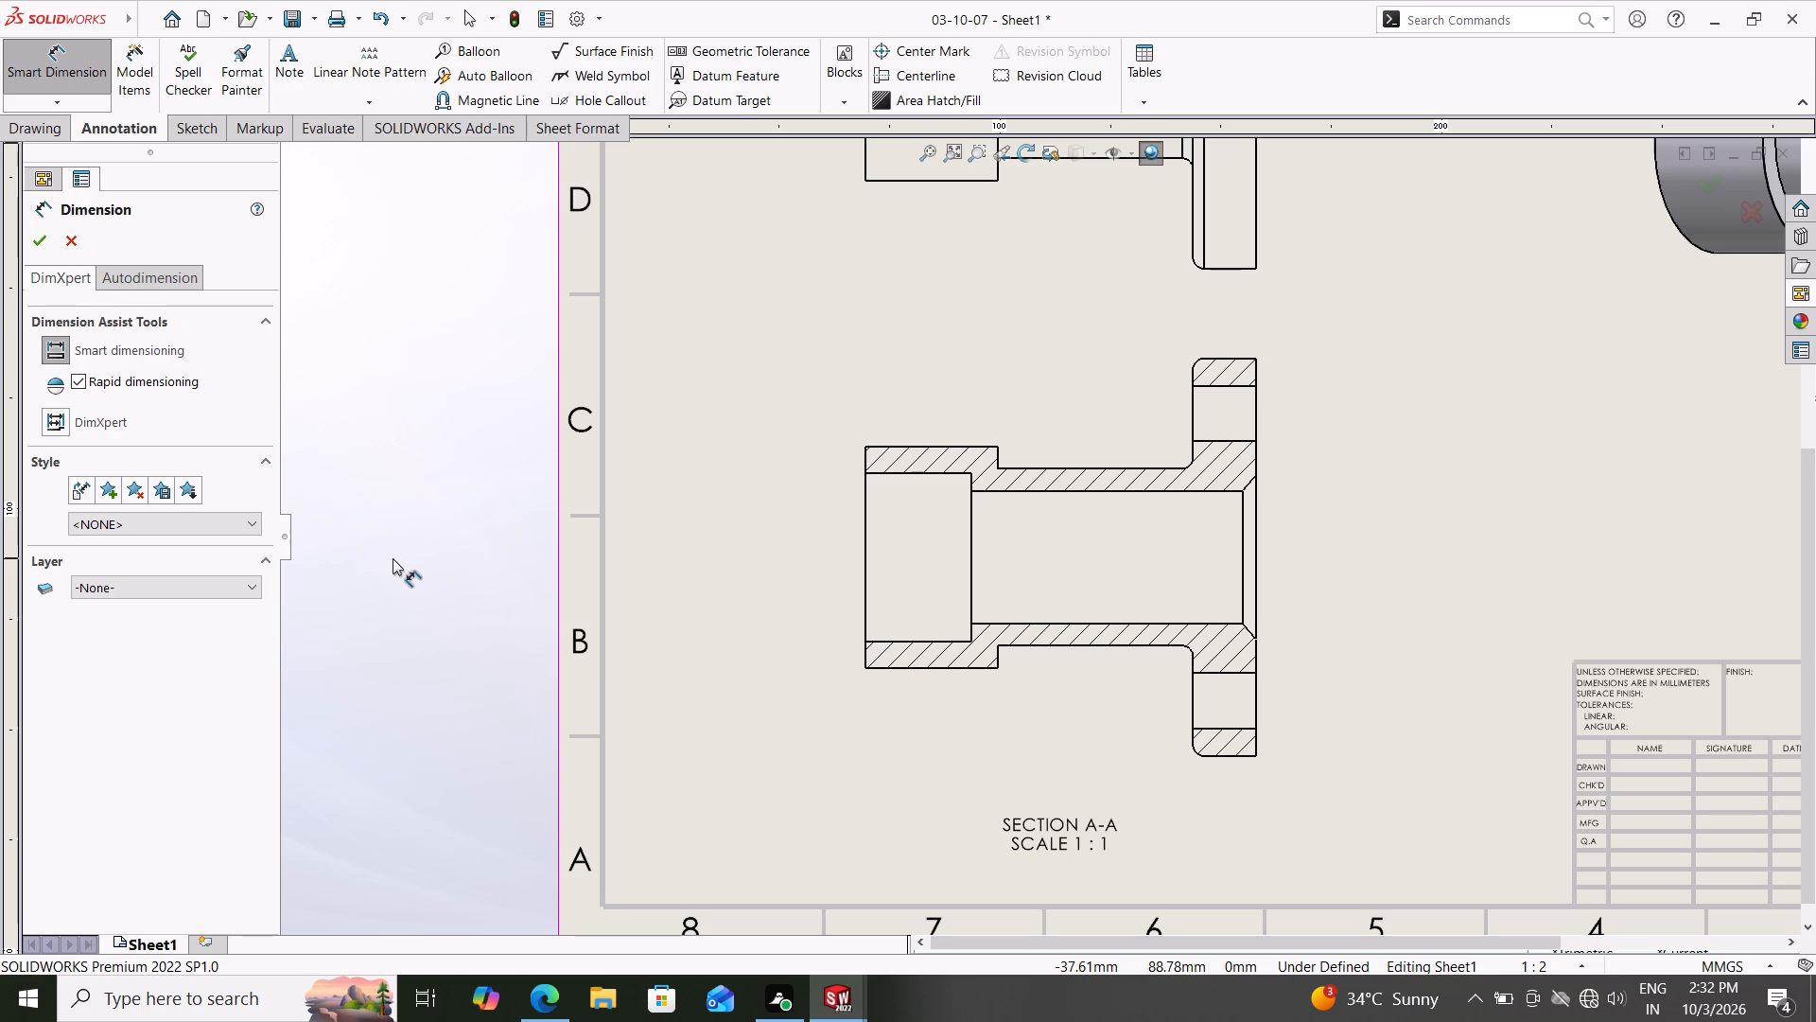
pyautogui.scroll(-1, 864, 530)
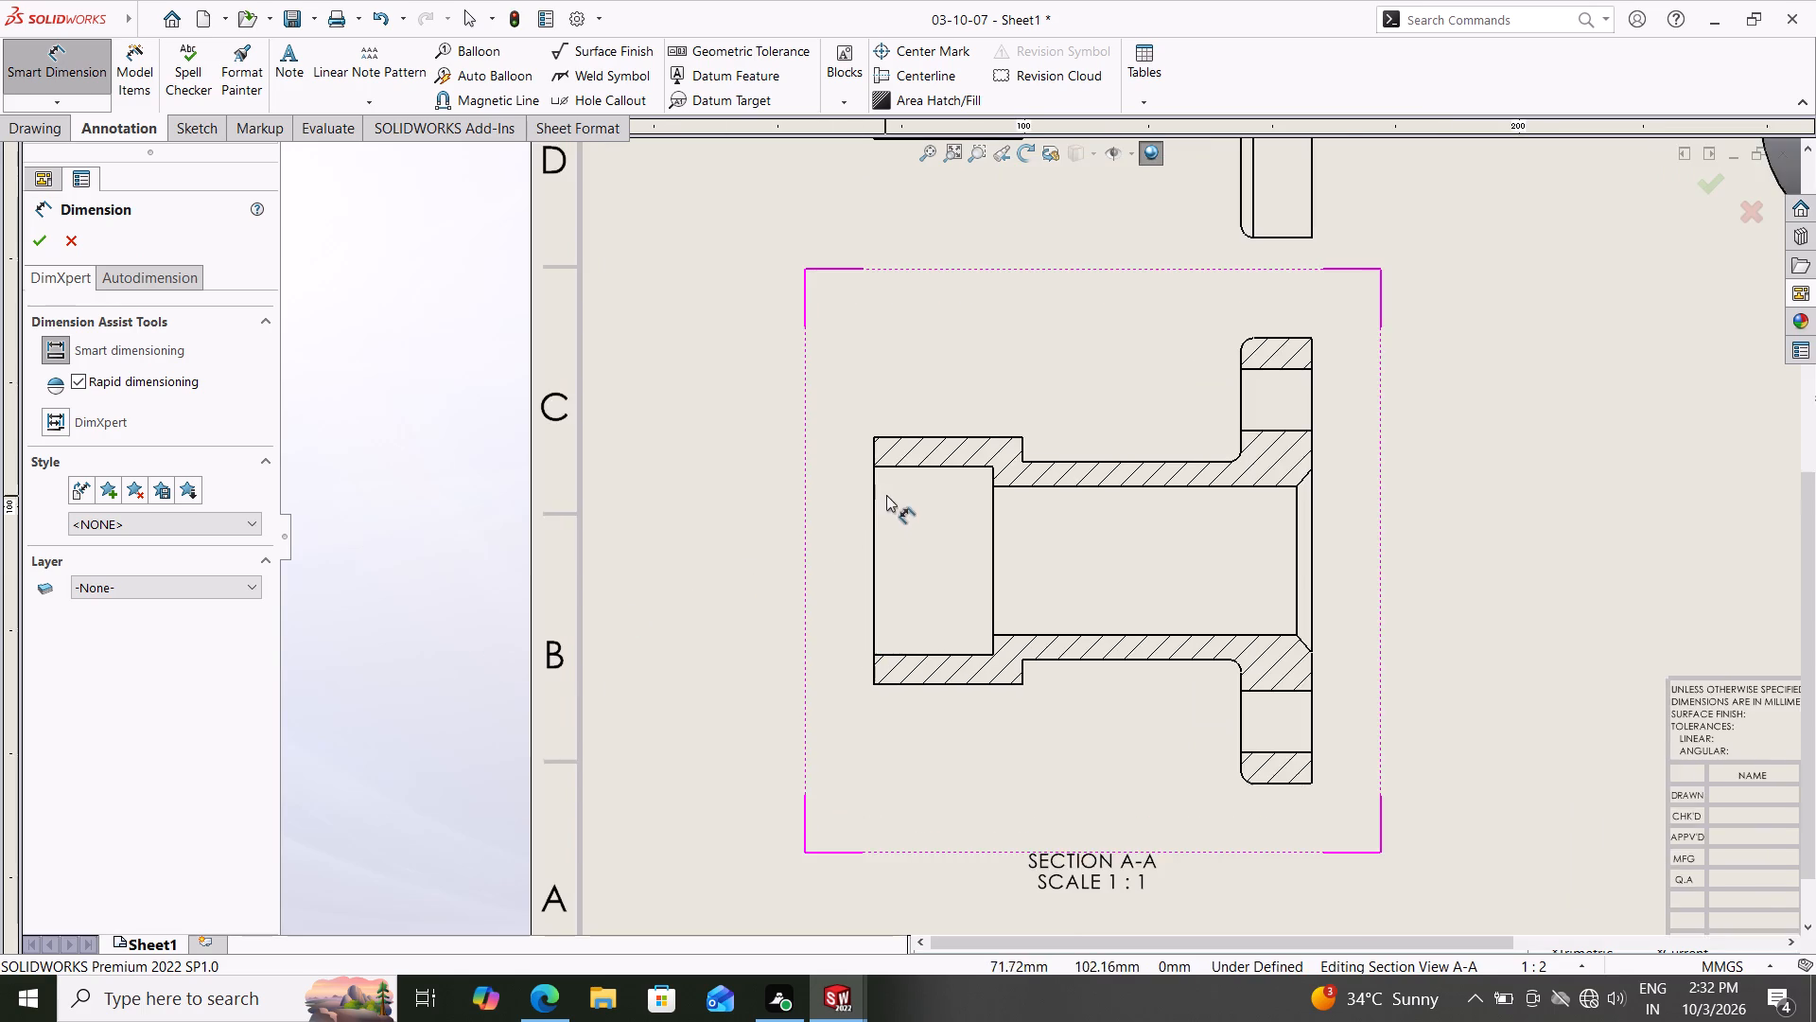
pyautogui.scroll(-3, 886, 494)
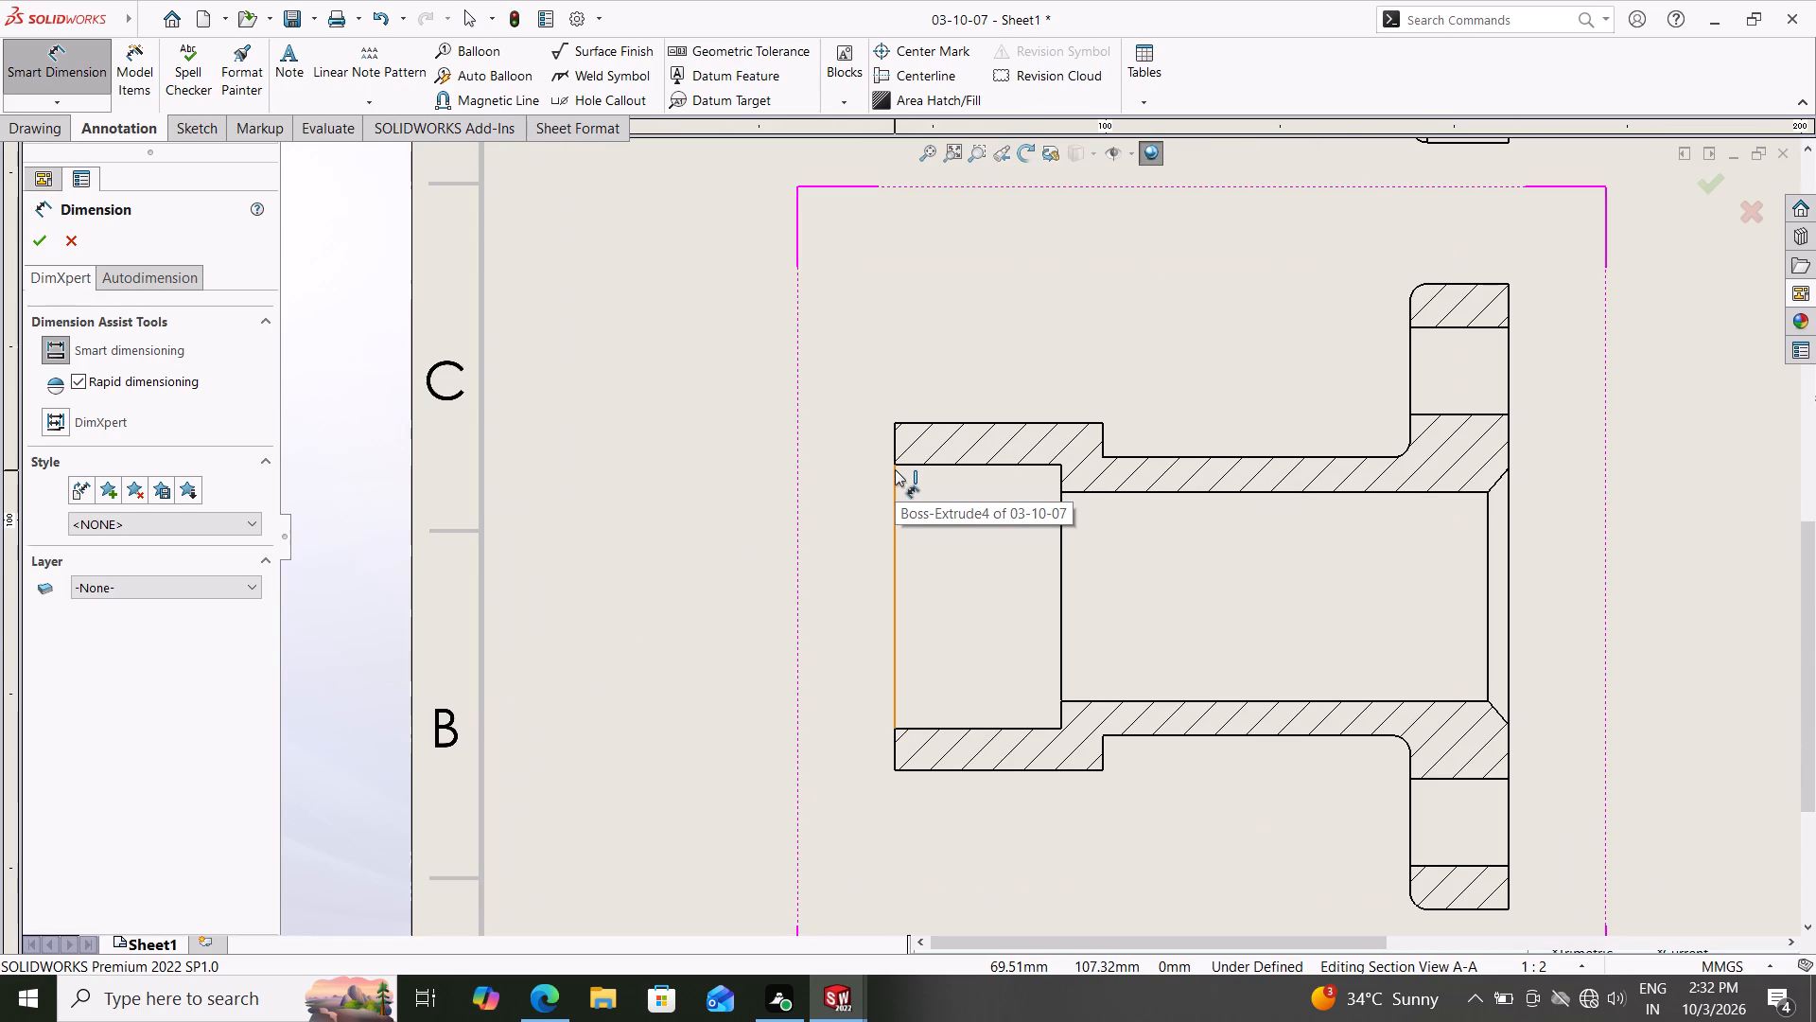
pyautogui.click(895, 464)
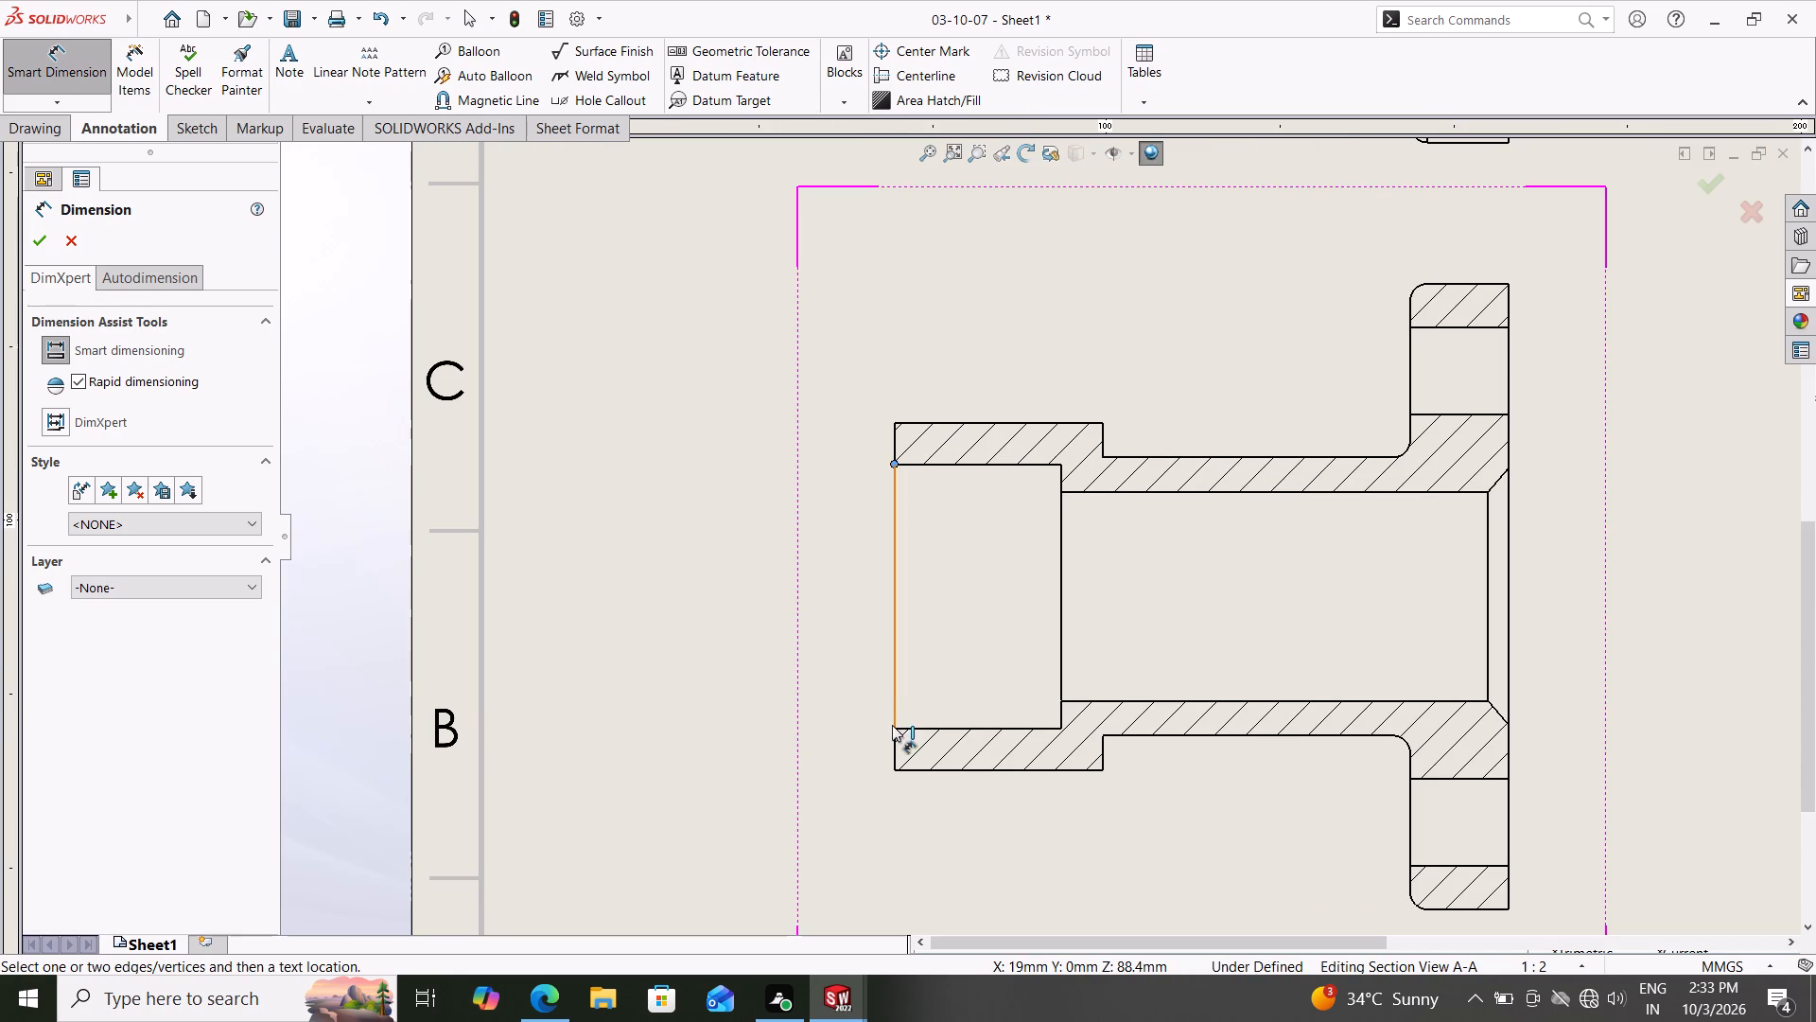
pyautogui.moveTo(893, 729); pyautogui.dragTo(875, 691)
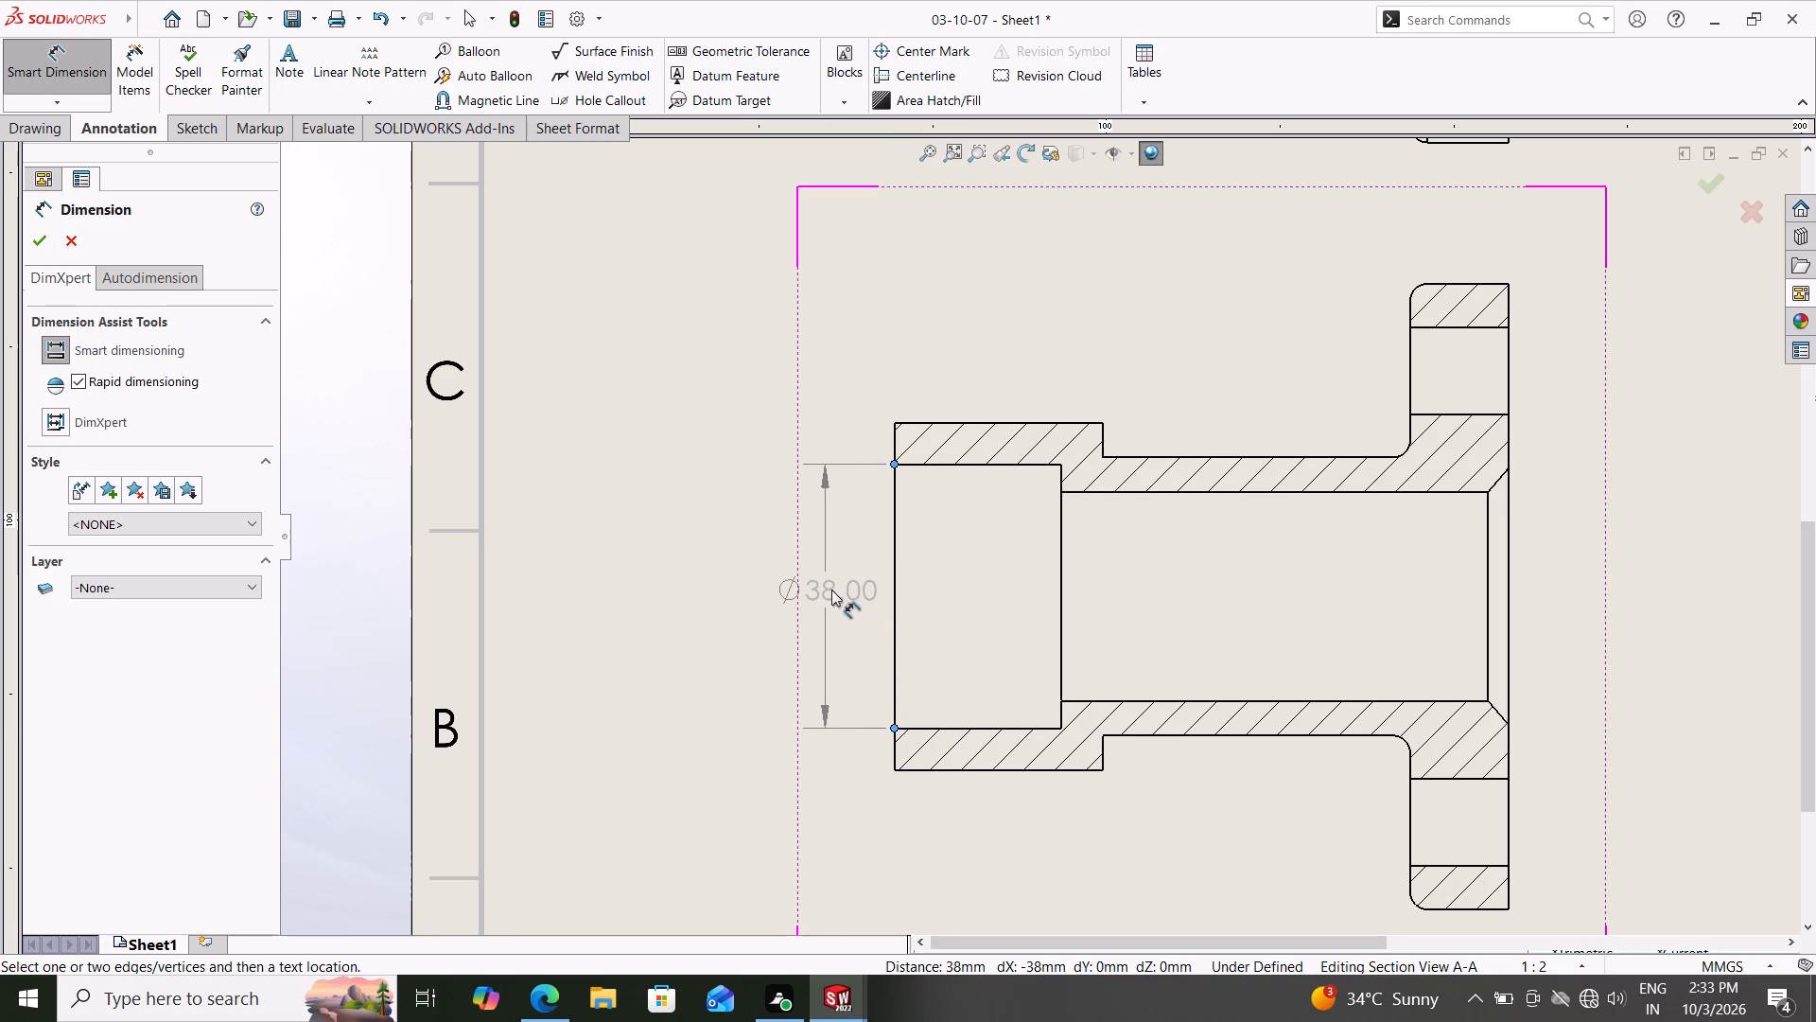
pyautogui.click(831, 590)
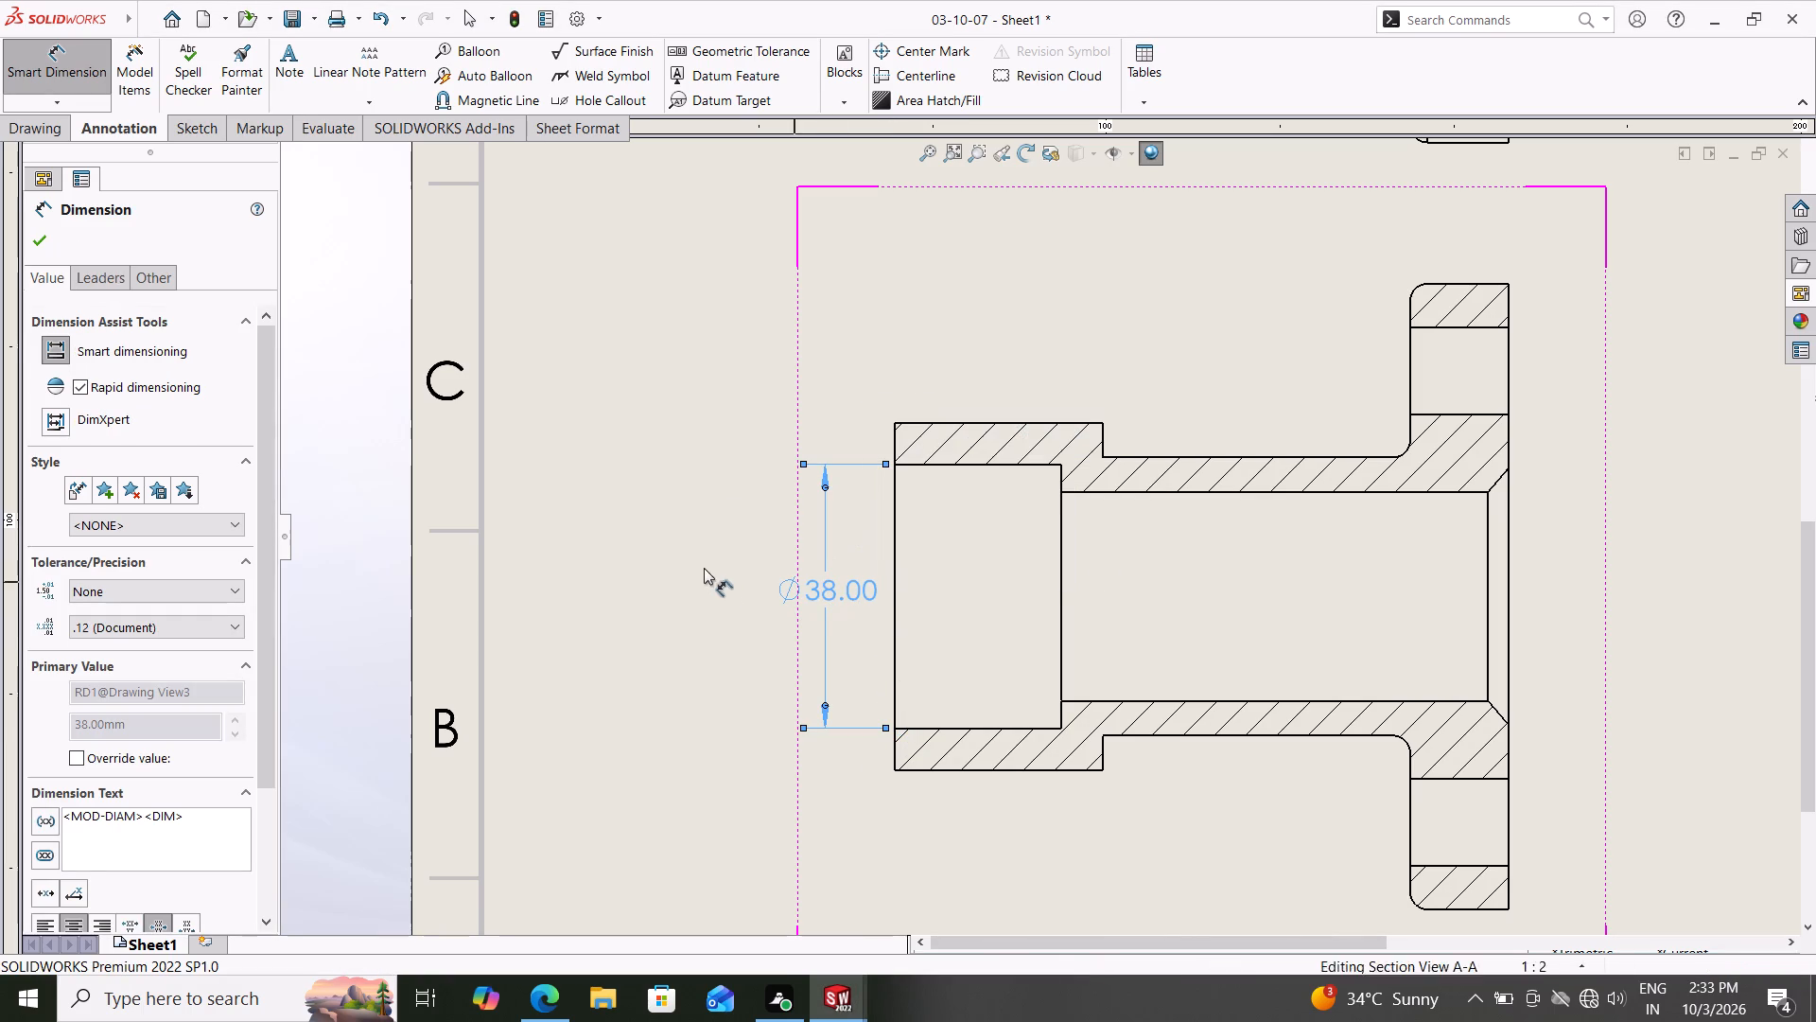
# Dimension the collar's outer diameter in section view A-A, placing it outside the bore dimension and level with it.
pyautogui.click(893, 424)
pyautogui.click(891, 769)
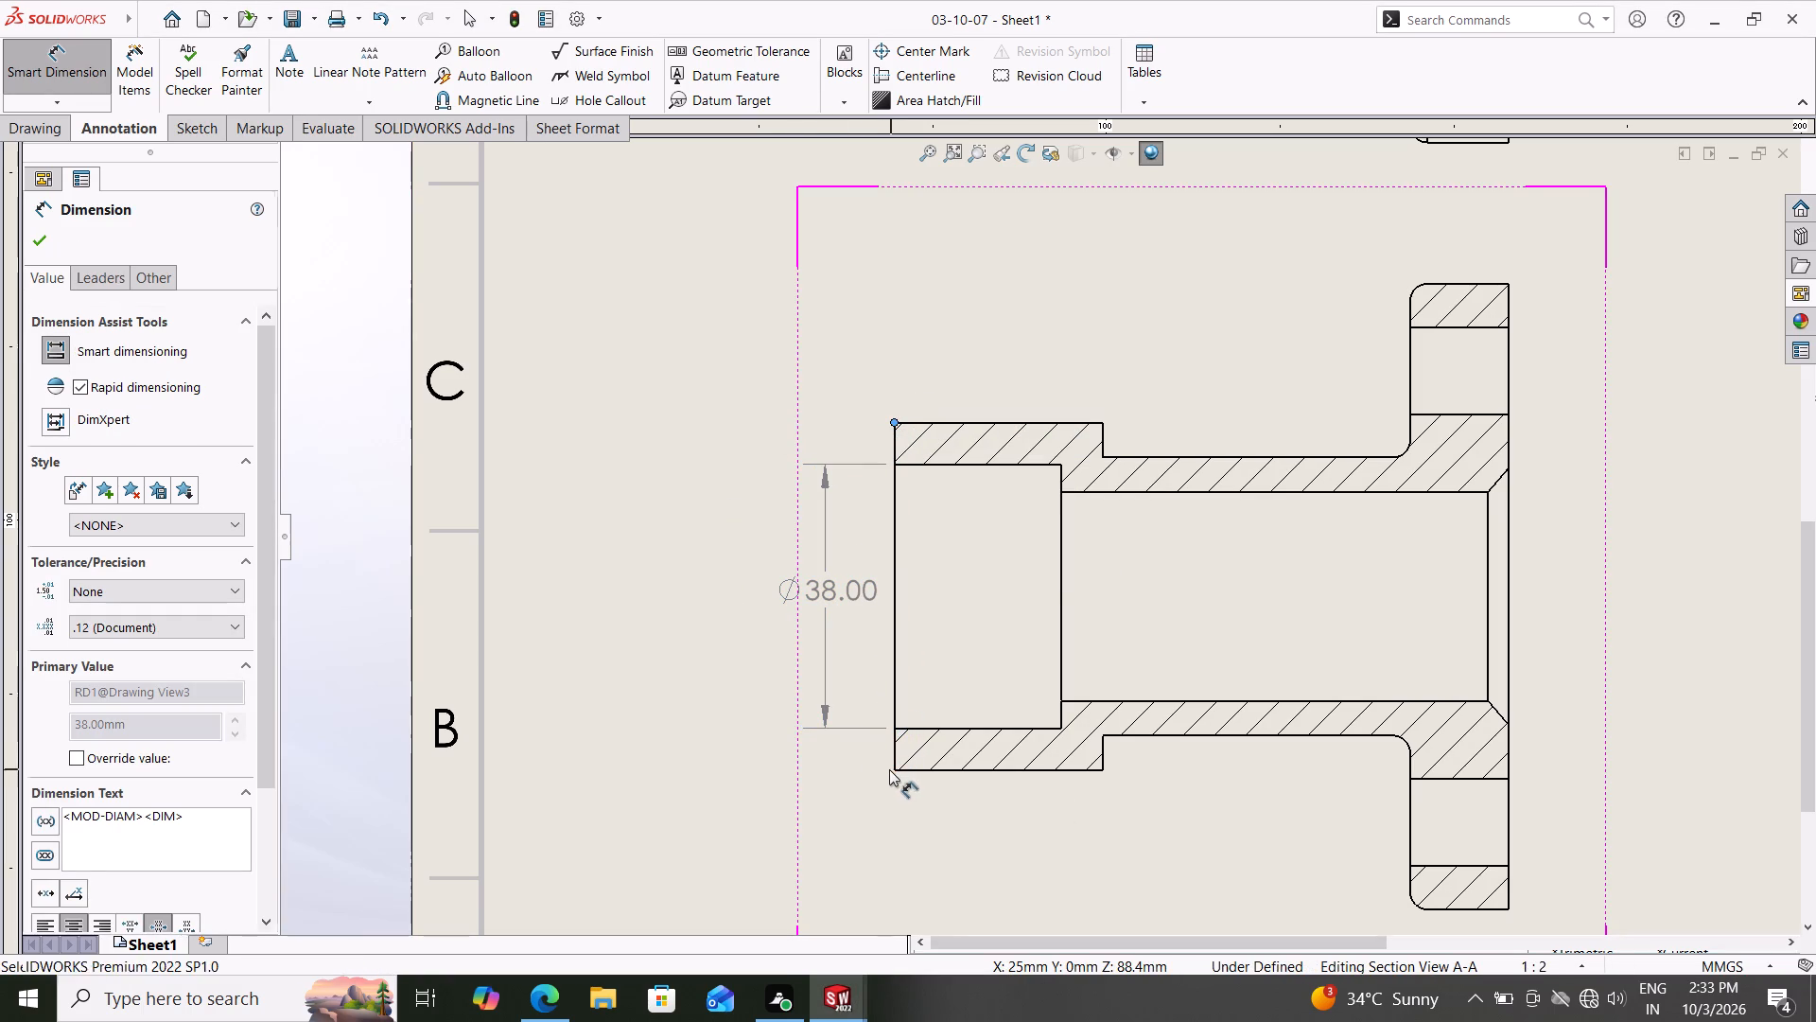
pyautogui.moveTo(895, 769); pyautogui.dragTo(885, 760)
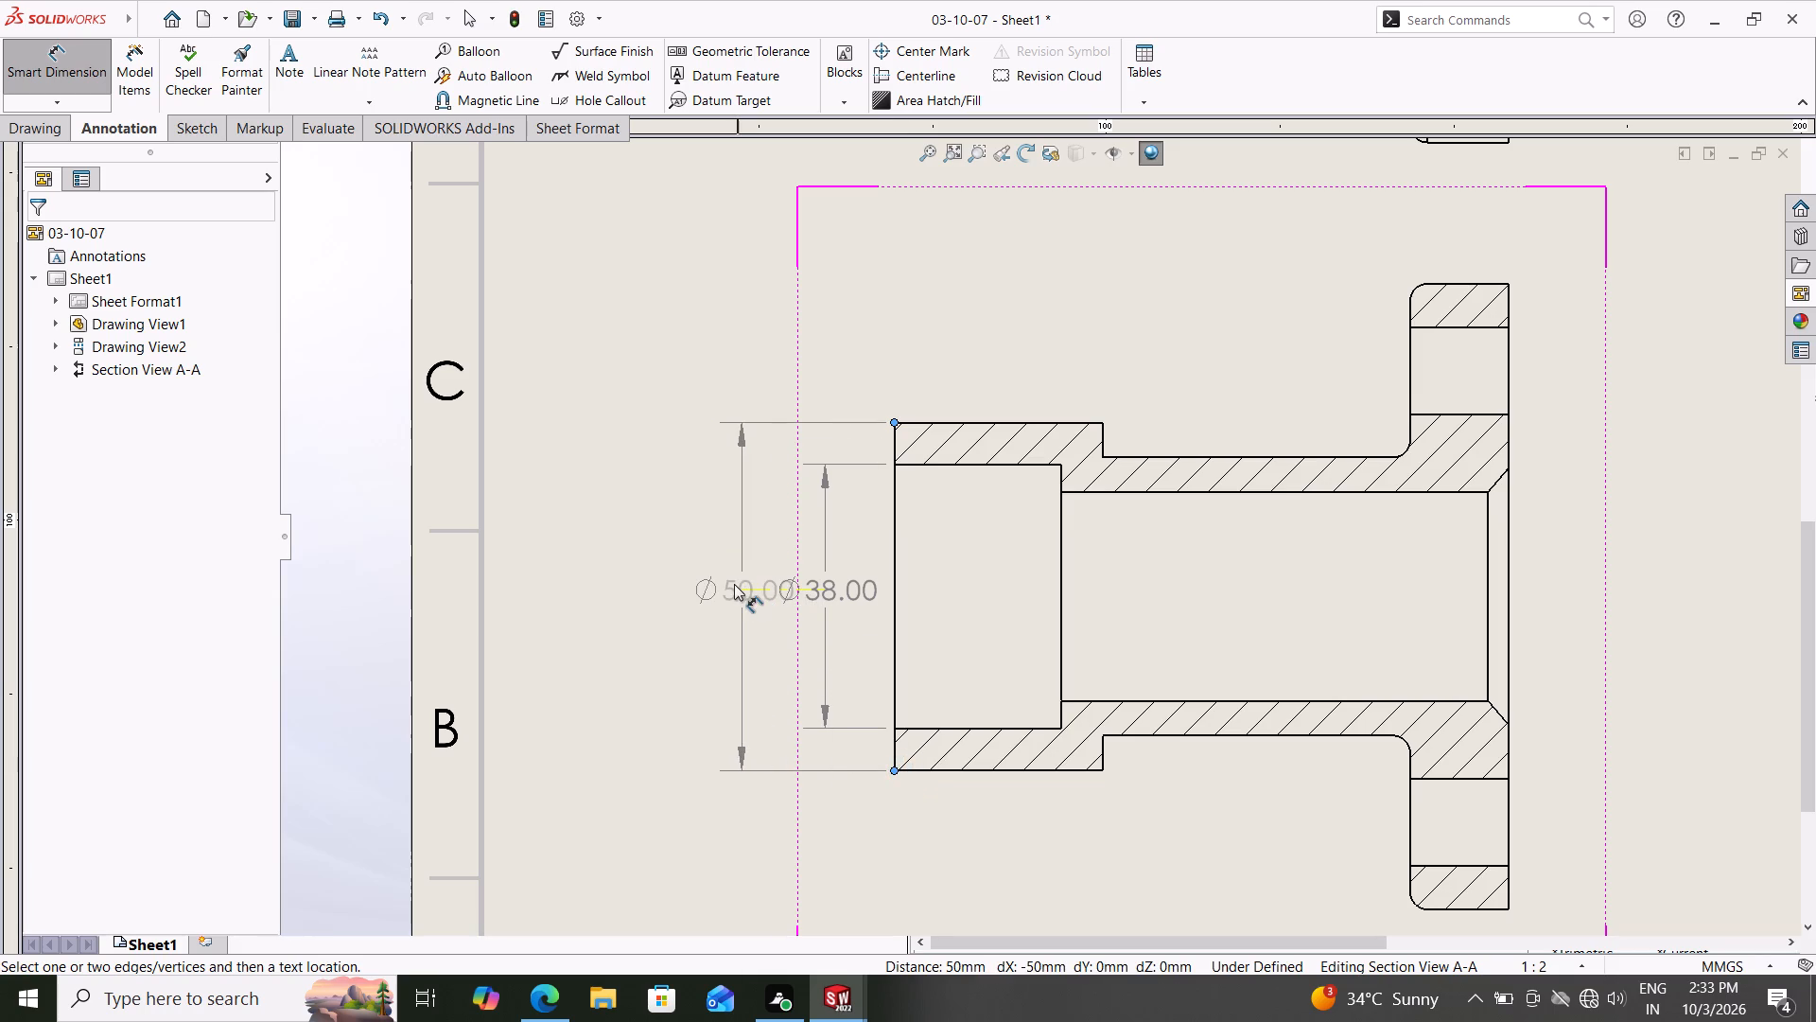
pyautogui.click(706, 585)
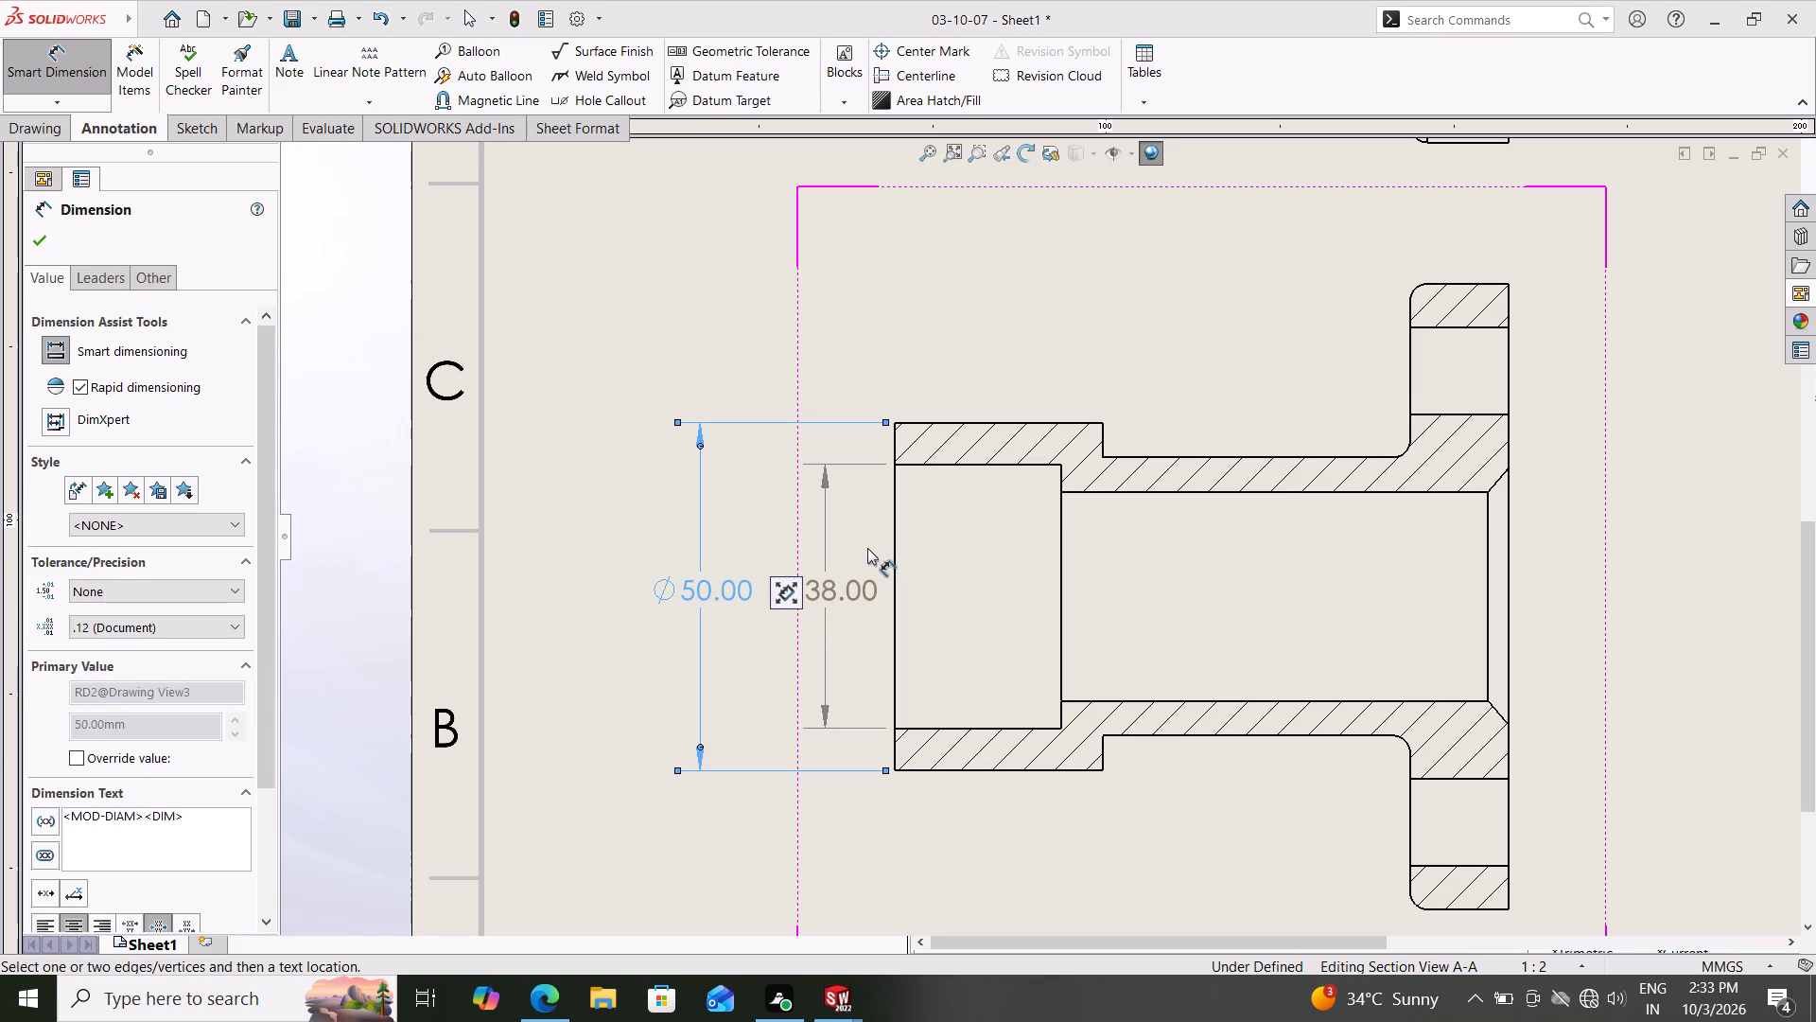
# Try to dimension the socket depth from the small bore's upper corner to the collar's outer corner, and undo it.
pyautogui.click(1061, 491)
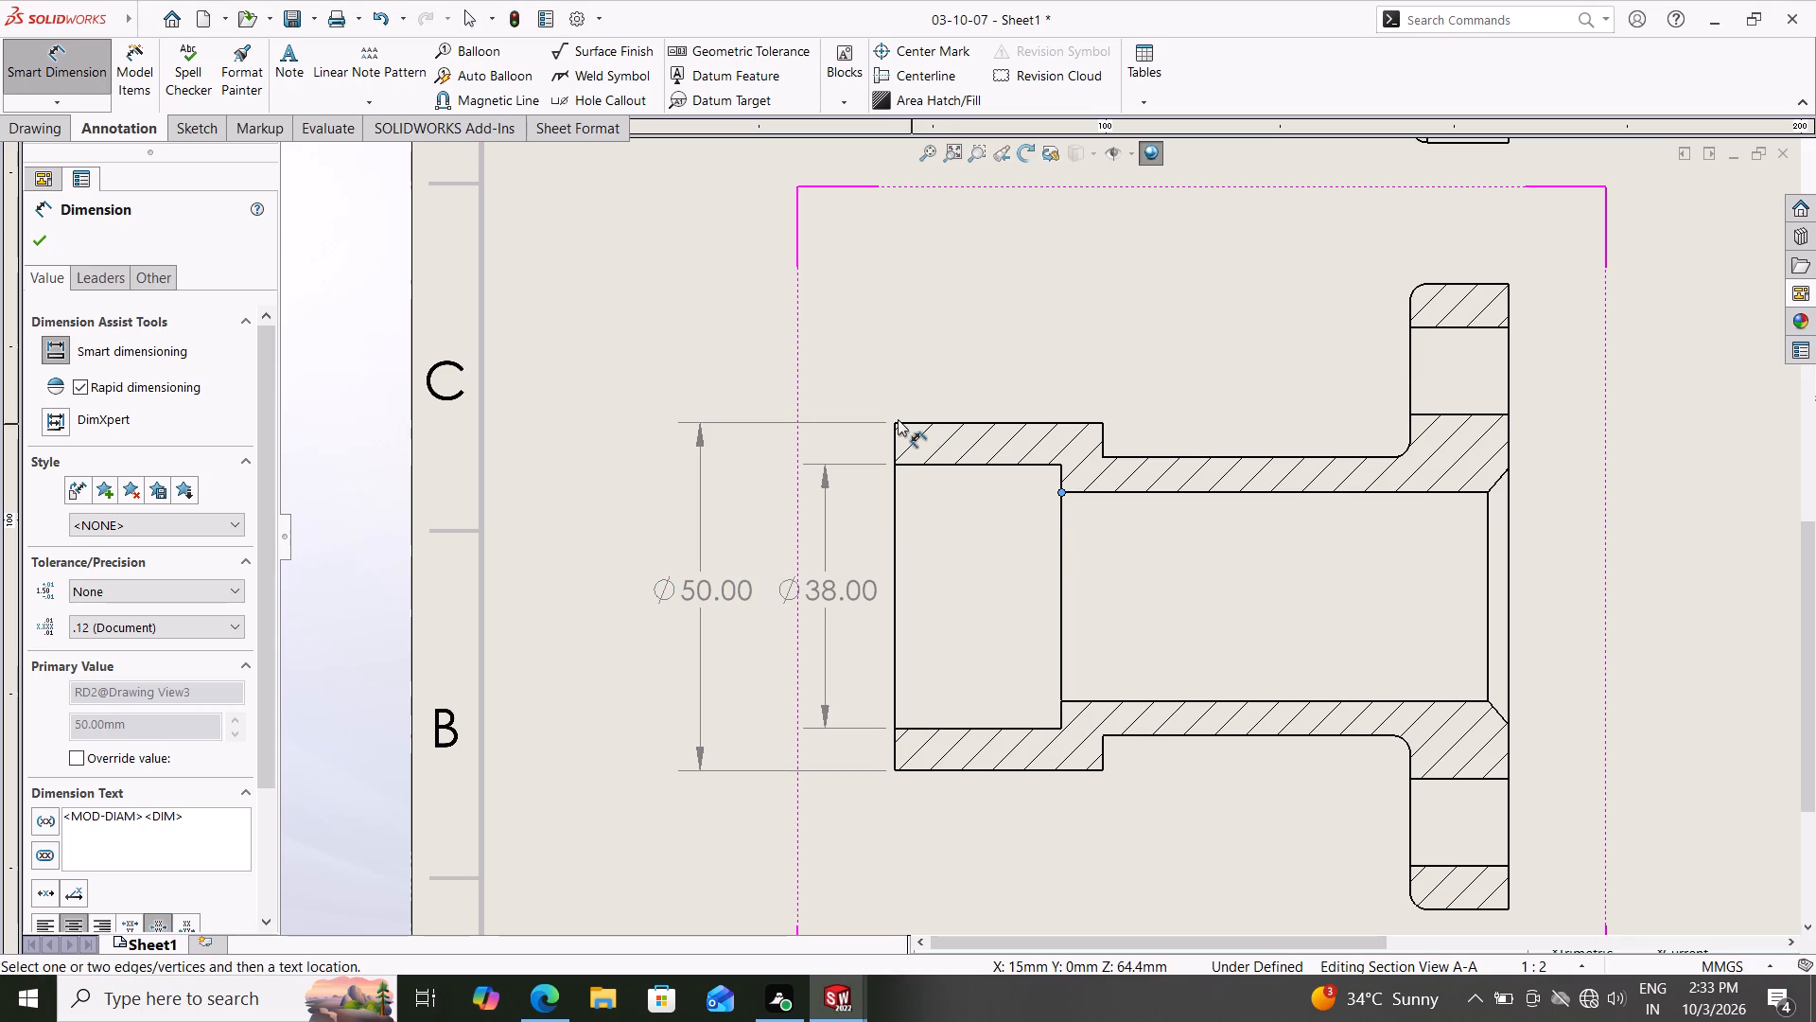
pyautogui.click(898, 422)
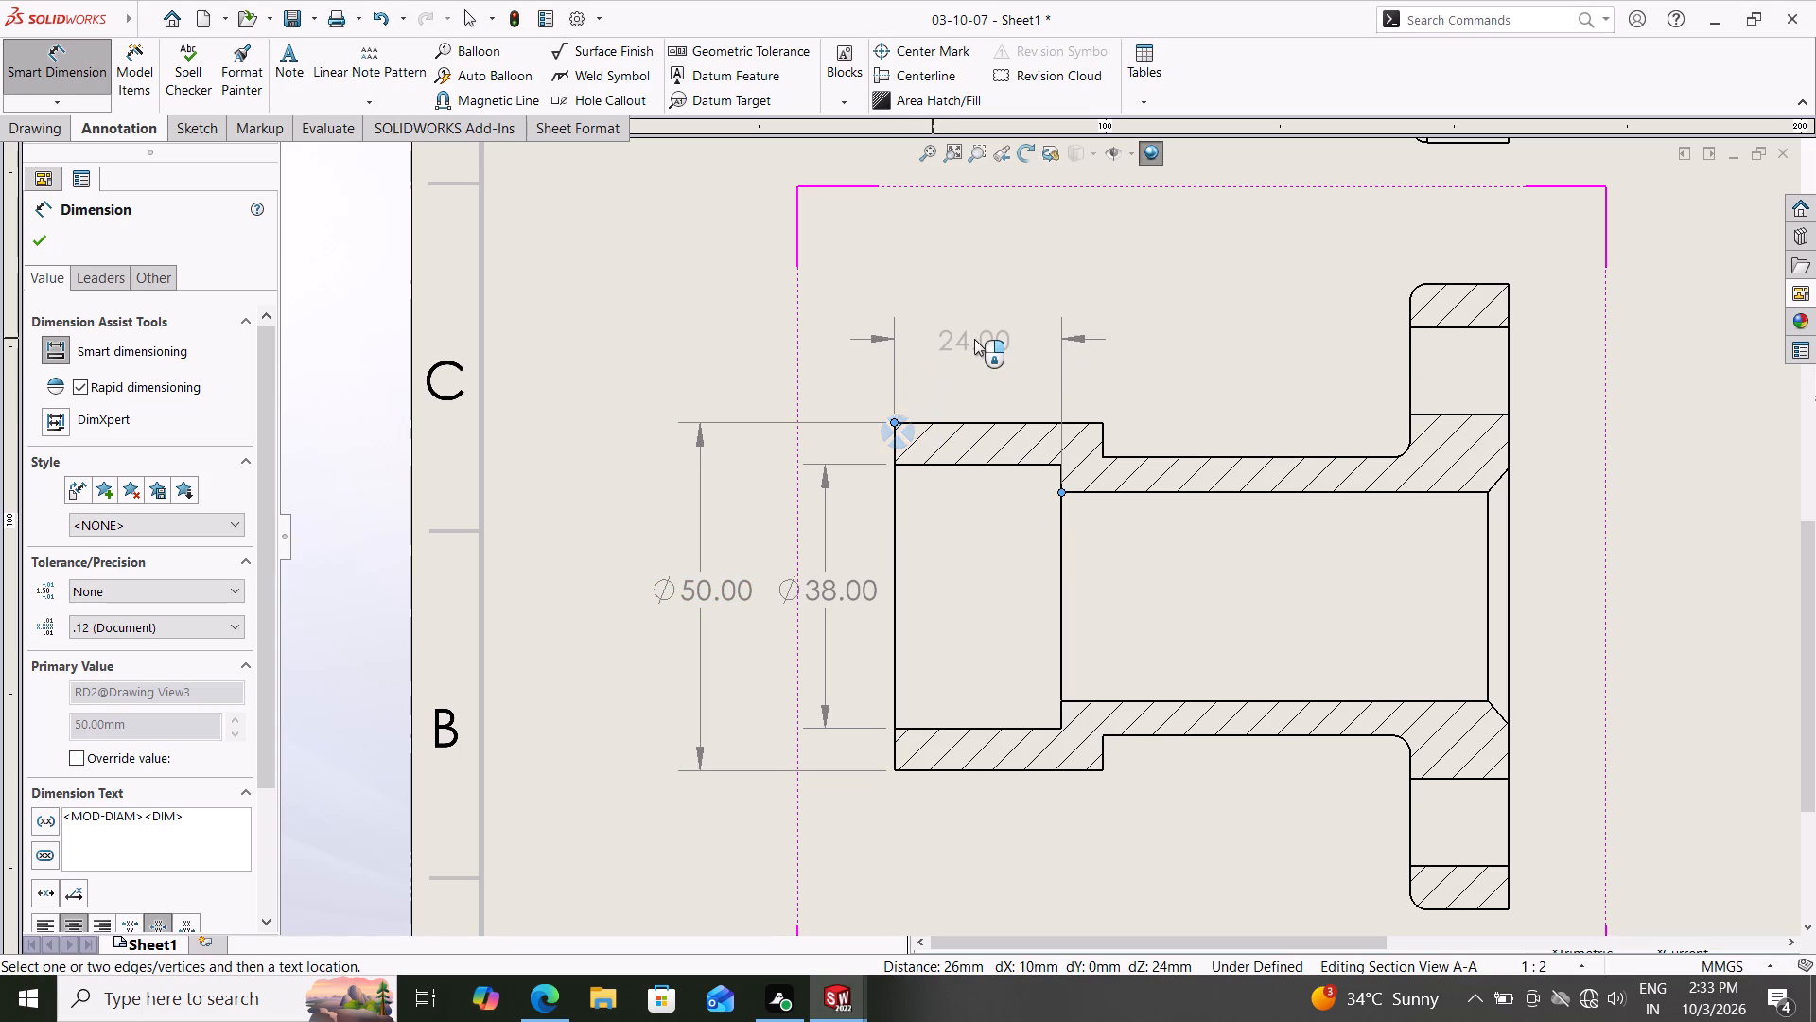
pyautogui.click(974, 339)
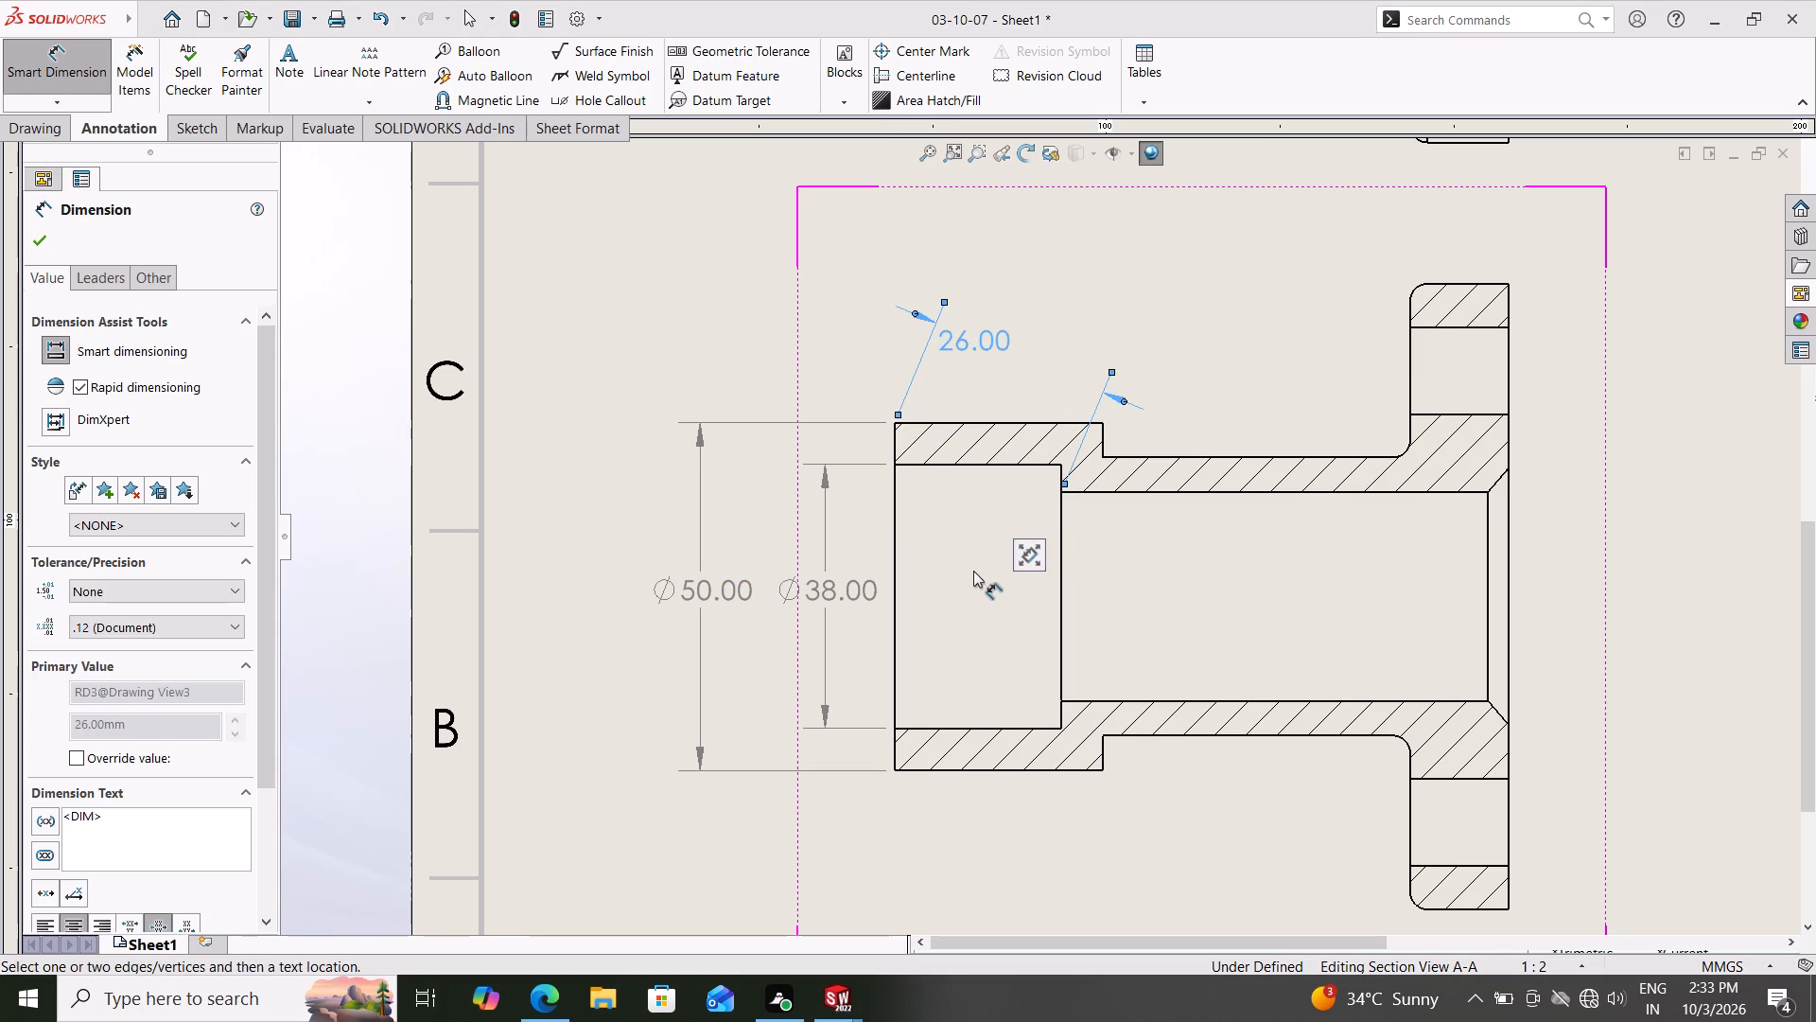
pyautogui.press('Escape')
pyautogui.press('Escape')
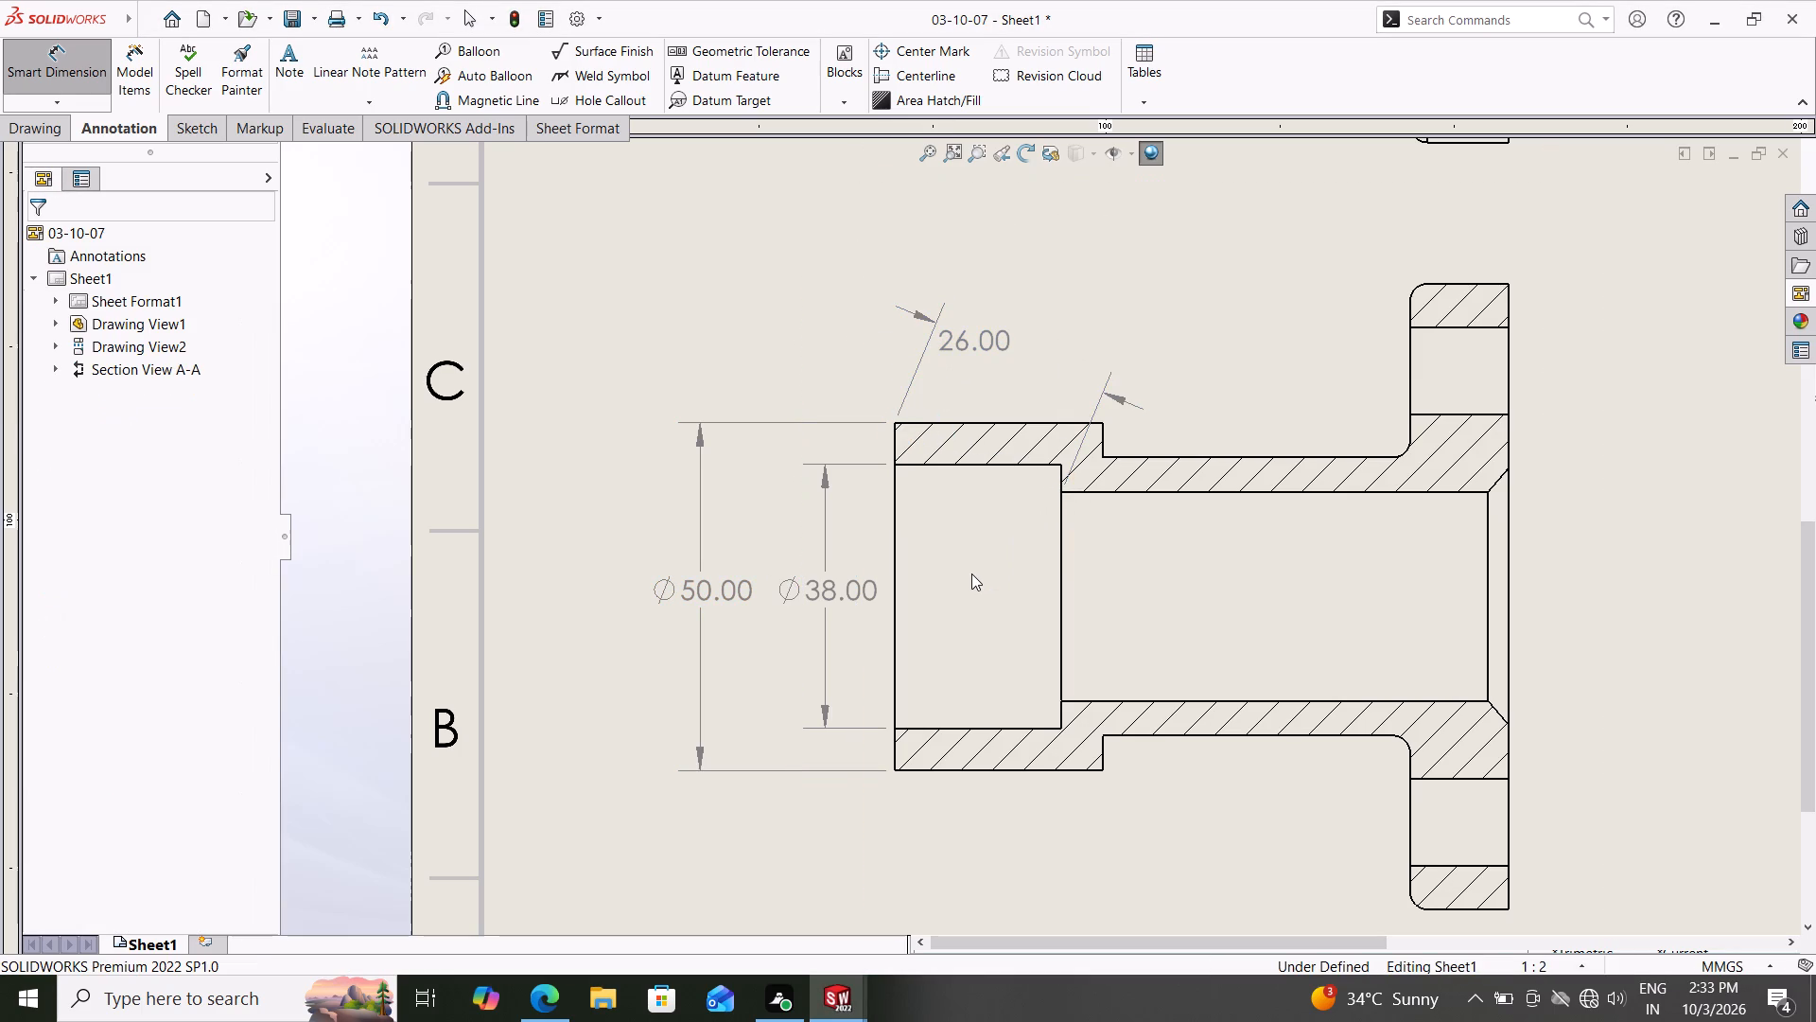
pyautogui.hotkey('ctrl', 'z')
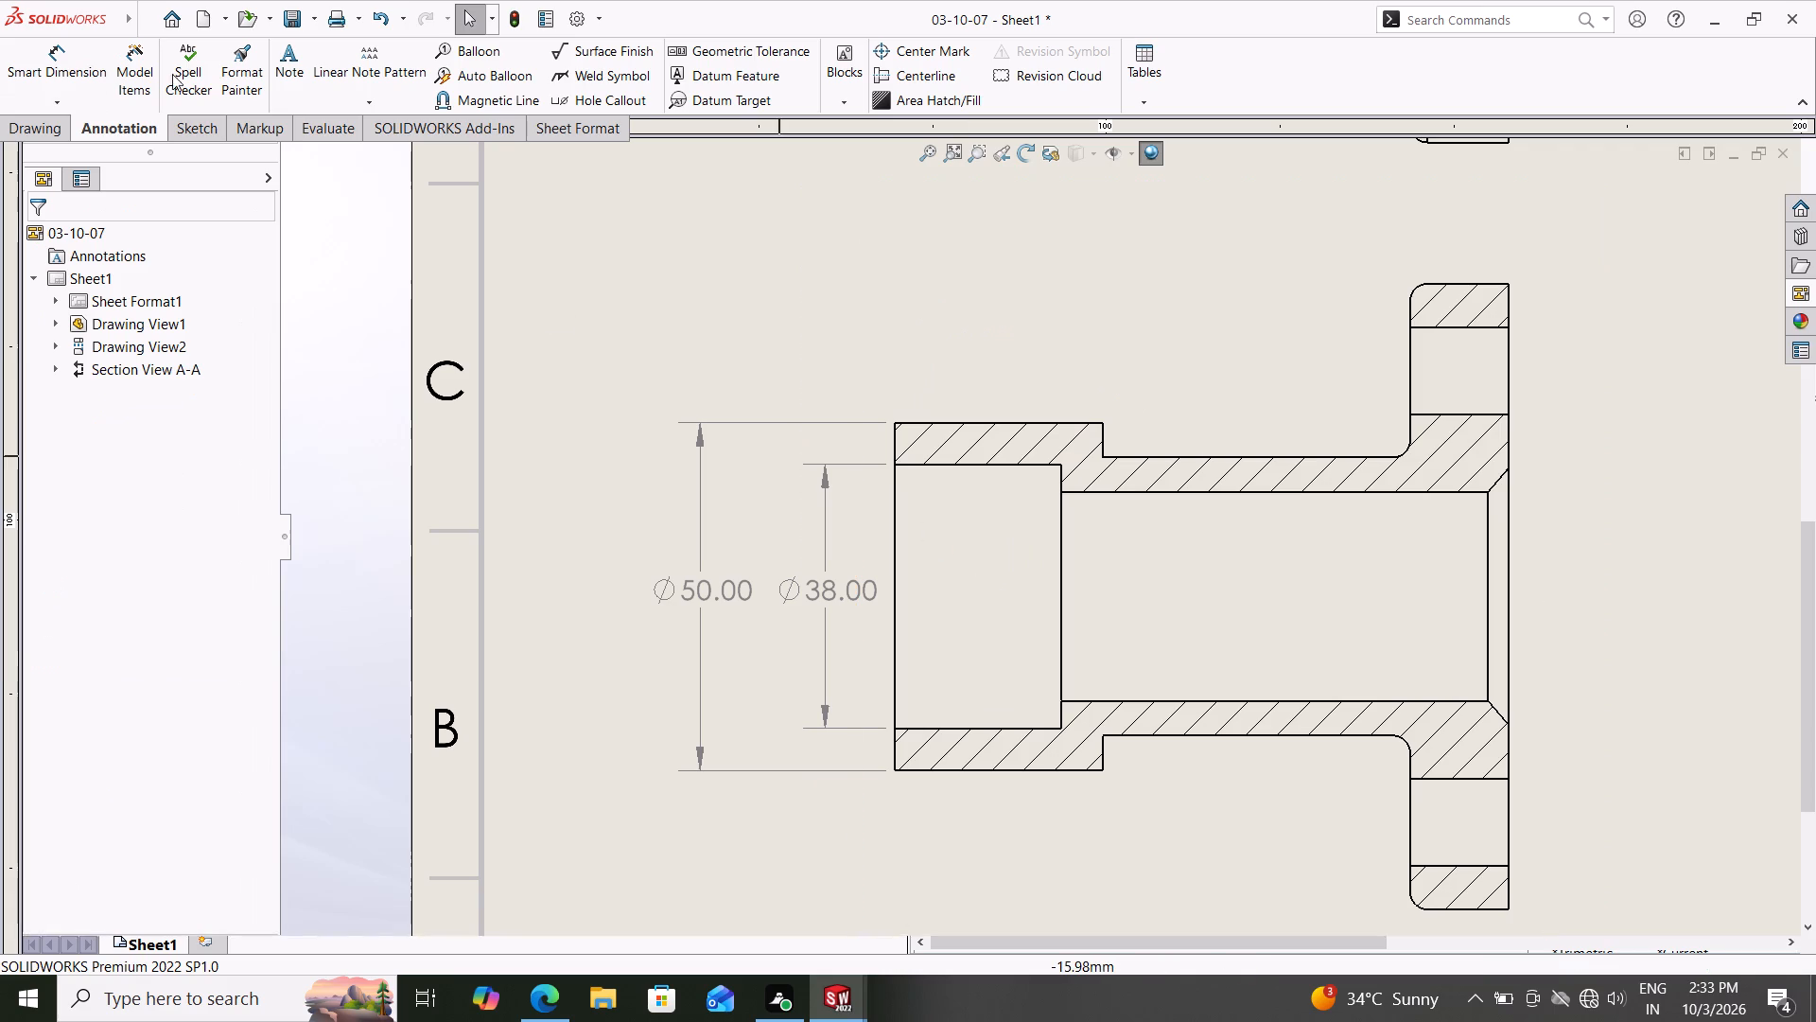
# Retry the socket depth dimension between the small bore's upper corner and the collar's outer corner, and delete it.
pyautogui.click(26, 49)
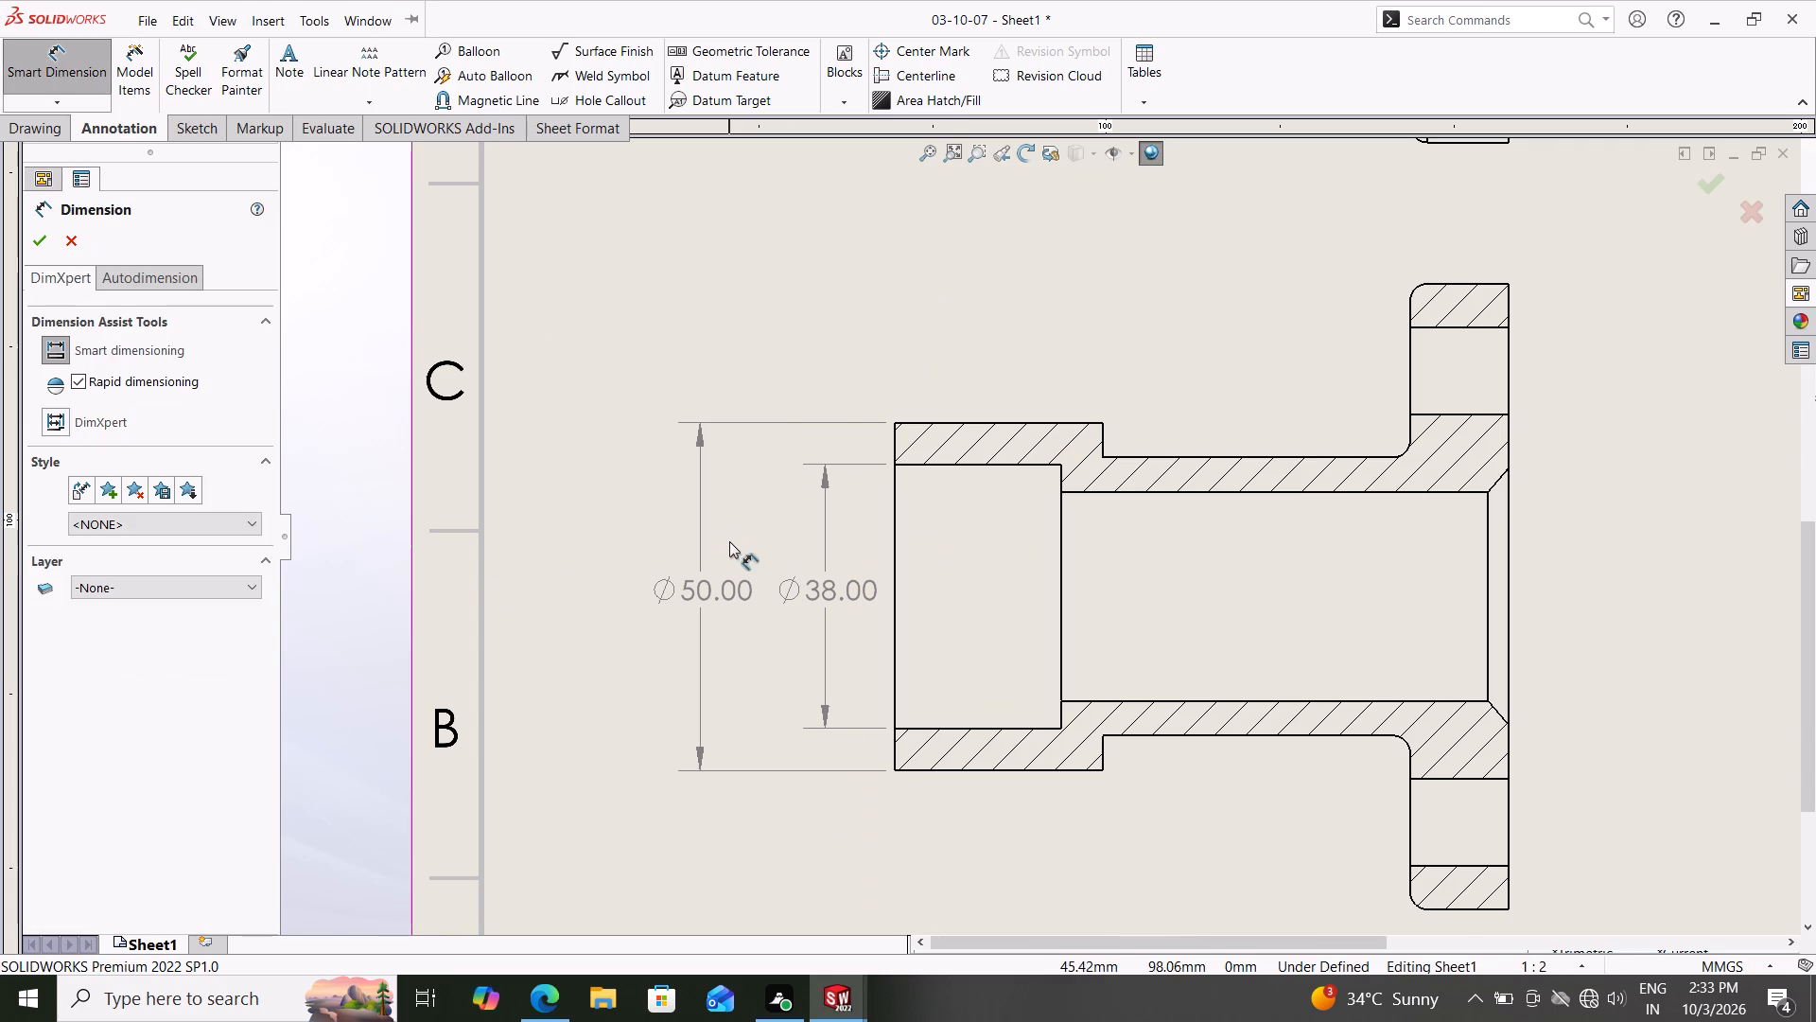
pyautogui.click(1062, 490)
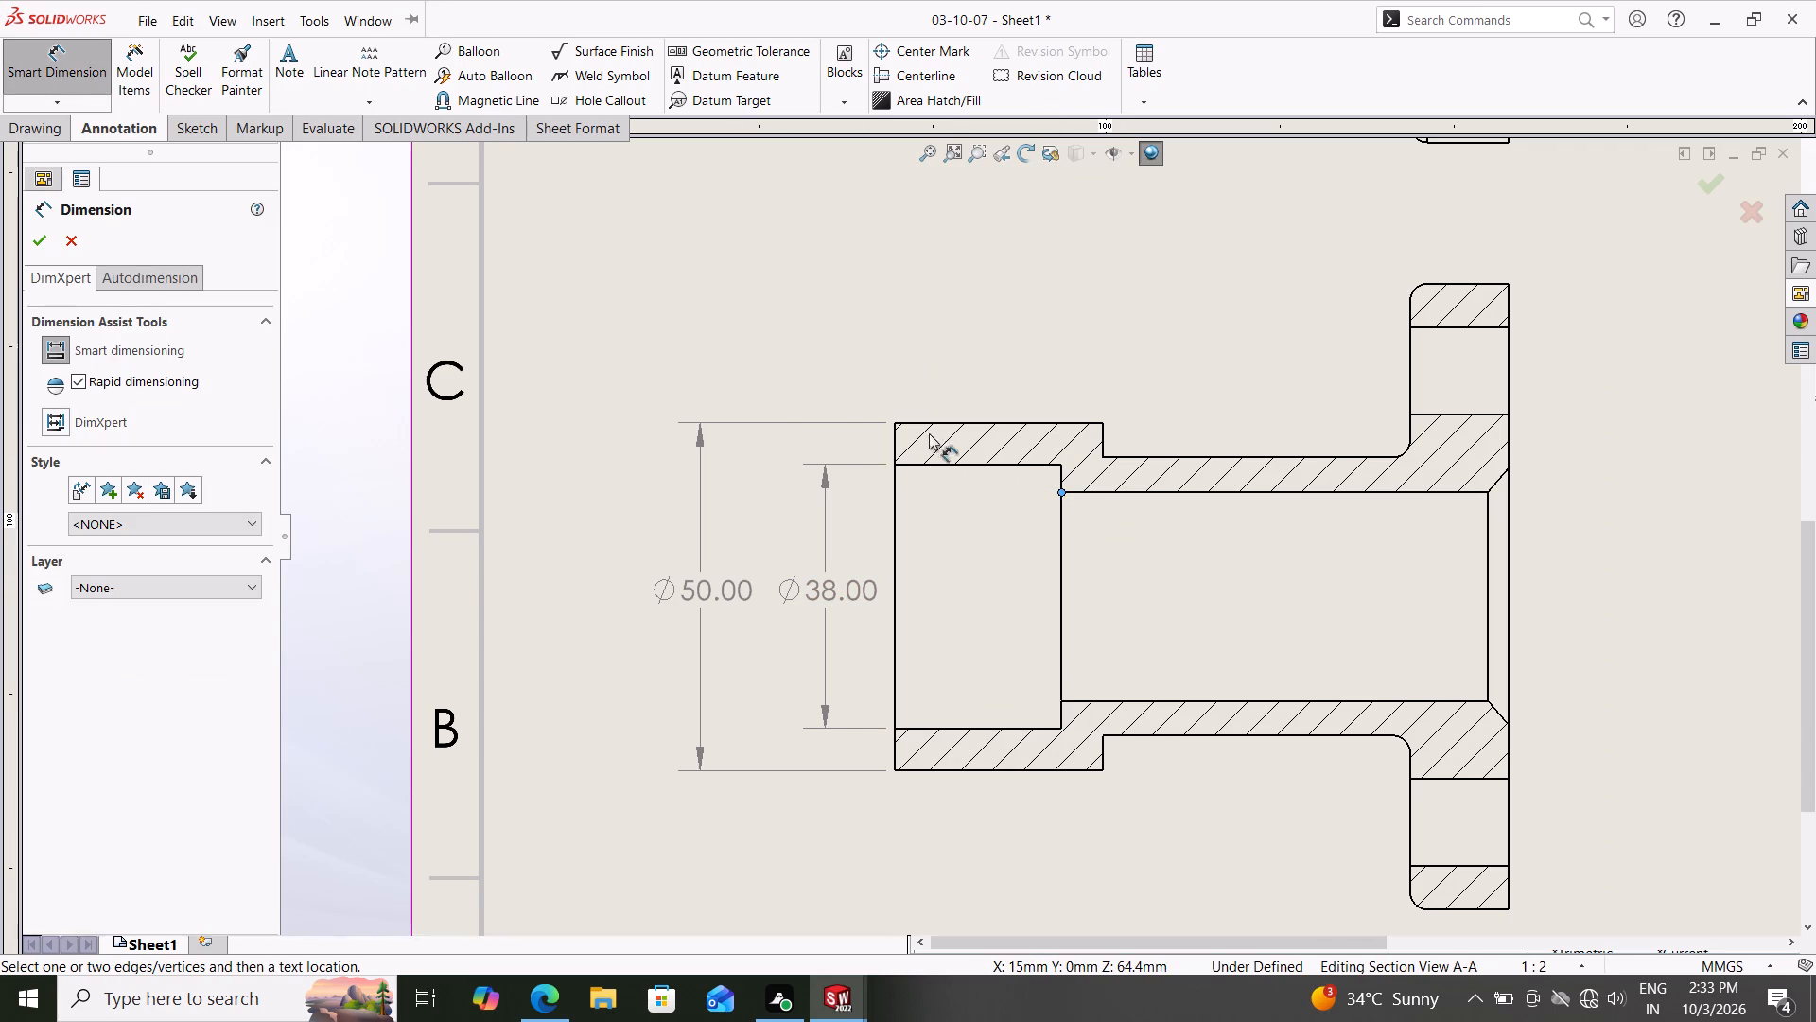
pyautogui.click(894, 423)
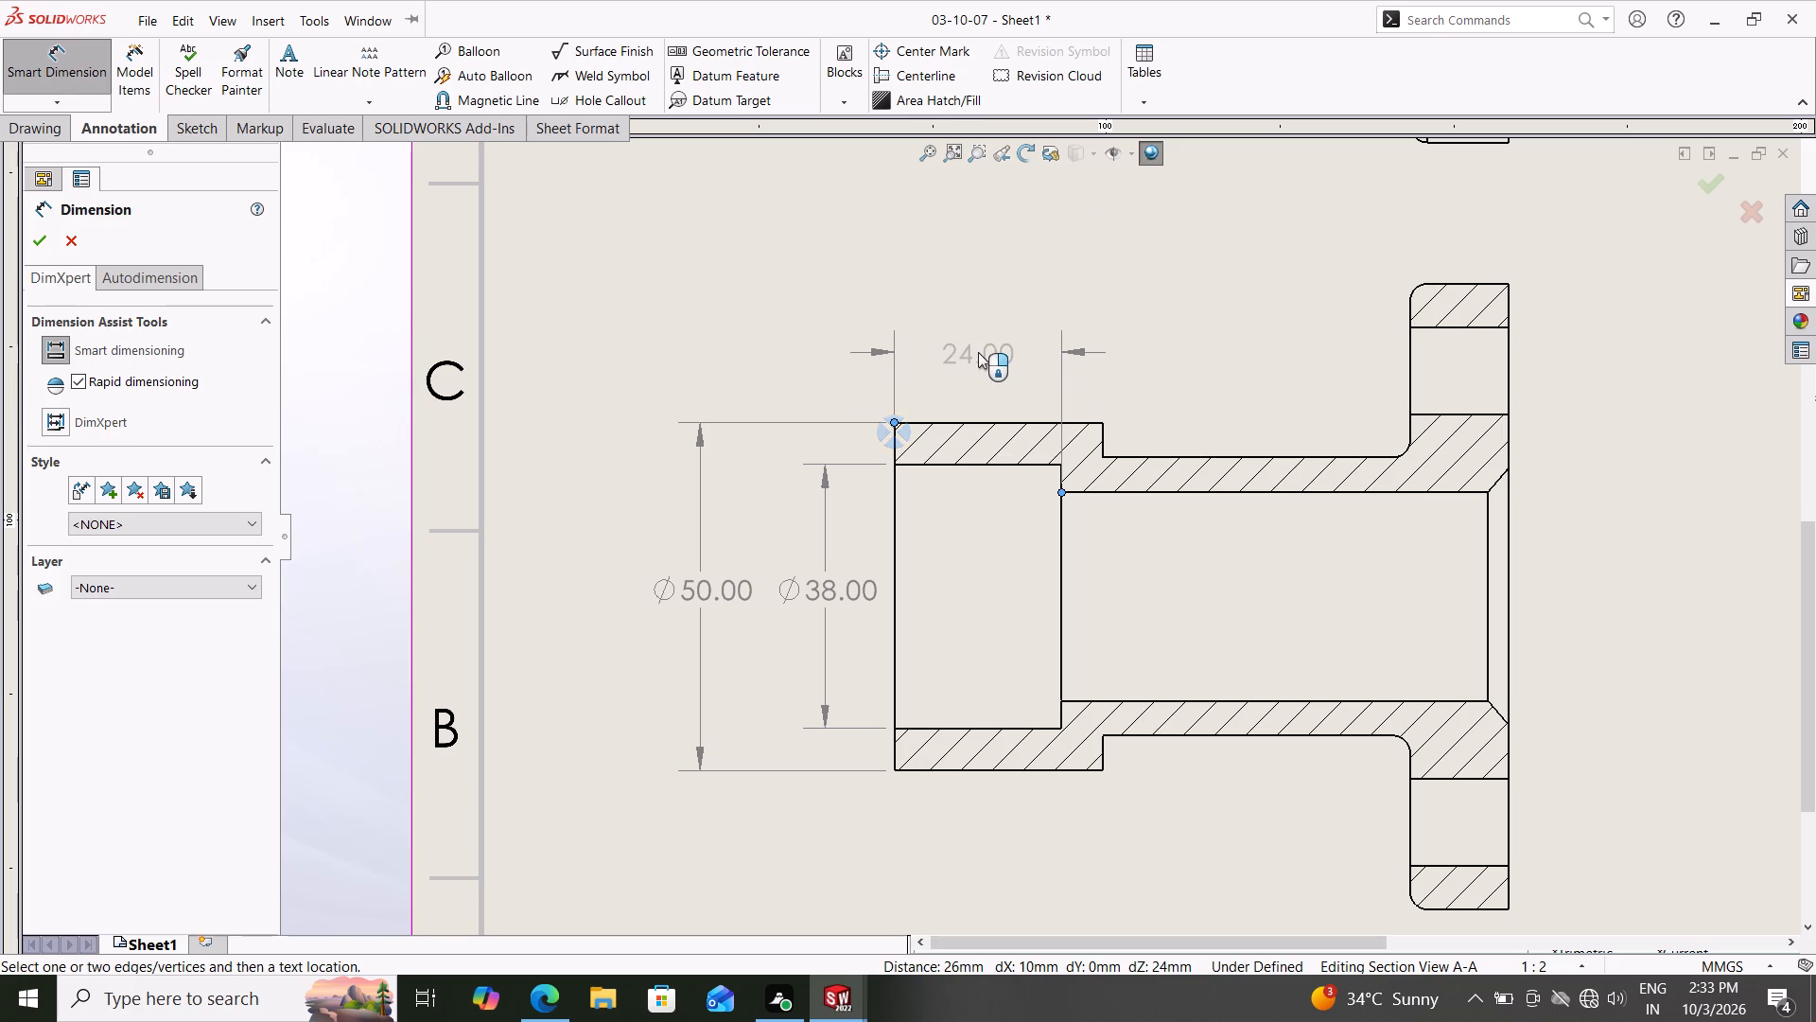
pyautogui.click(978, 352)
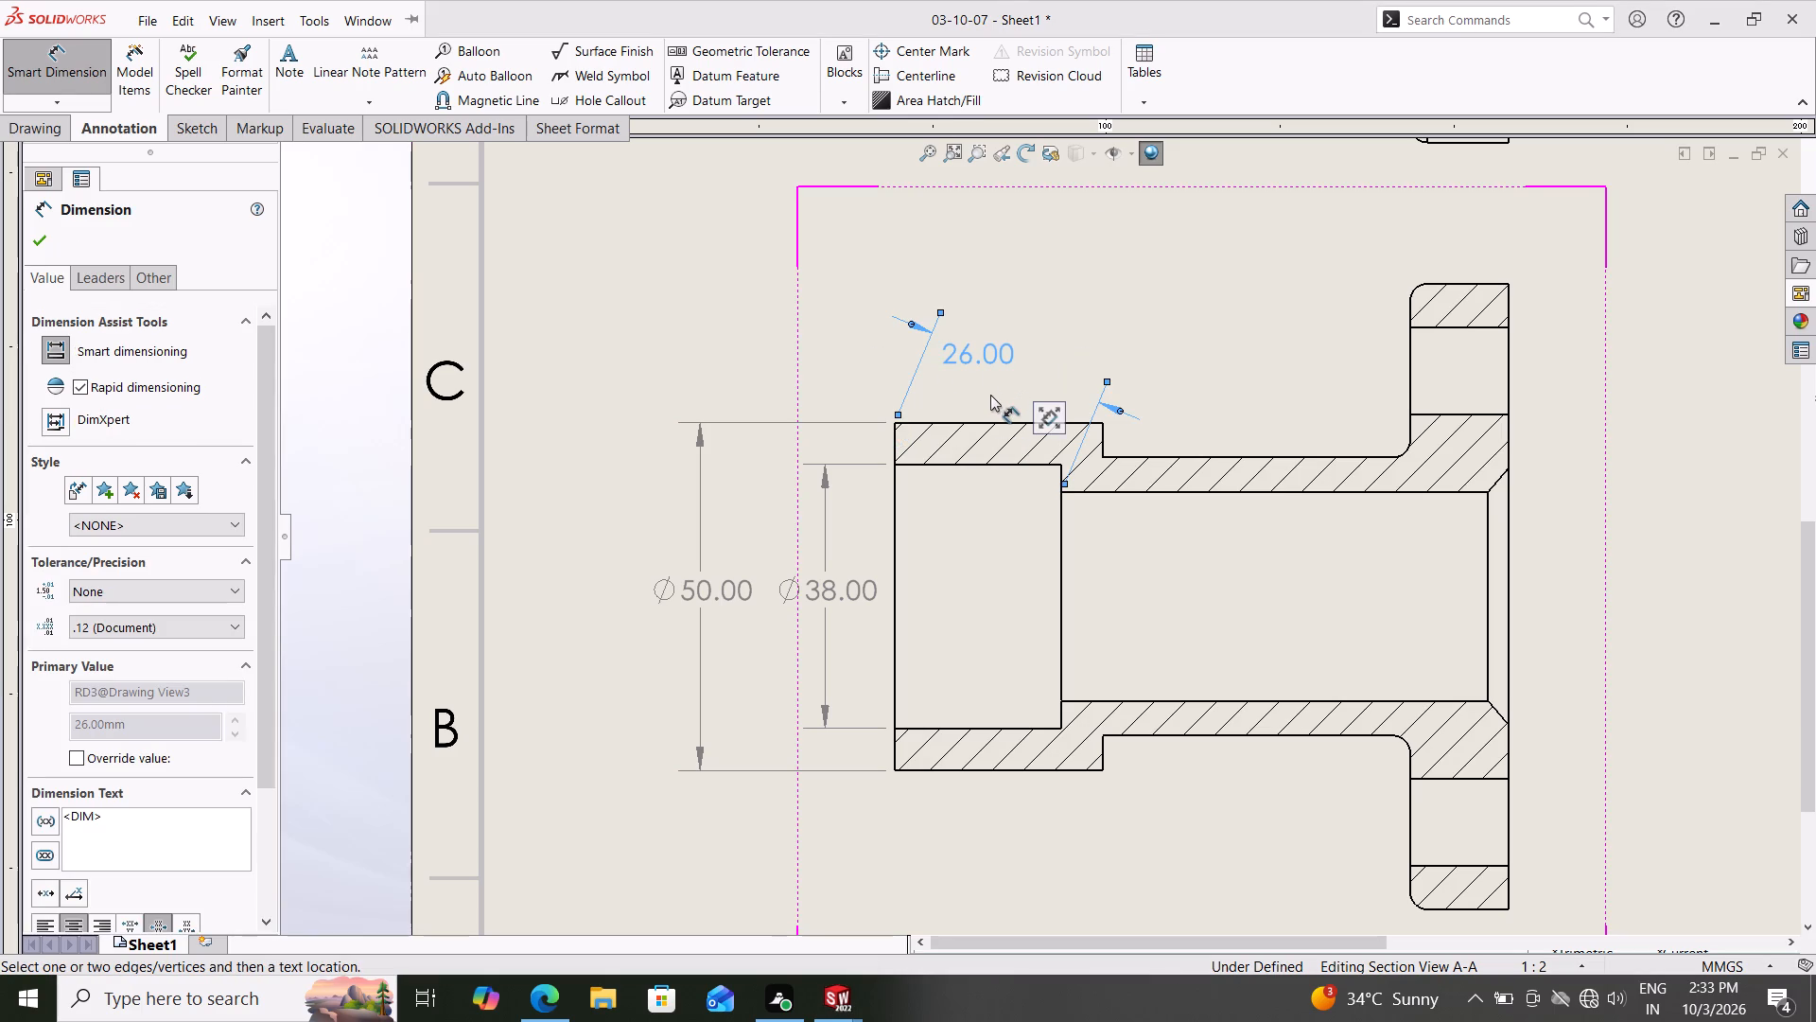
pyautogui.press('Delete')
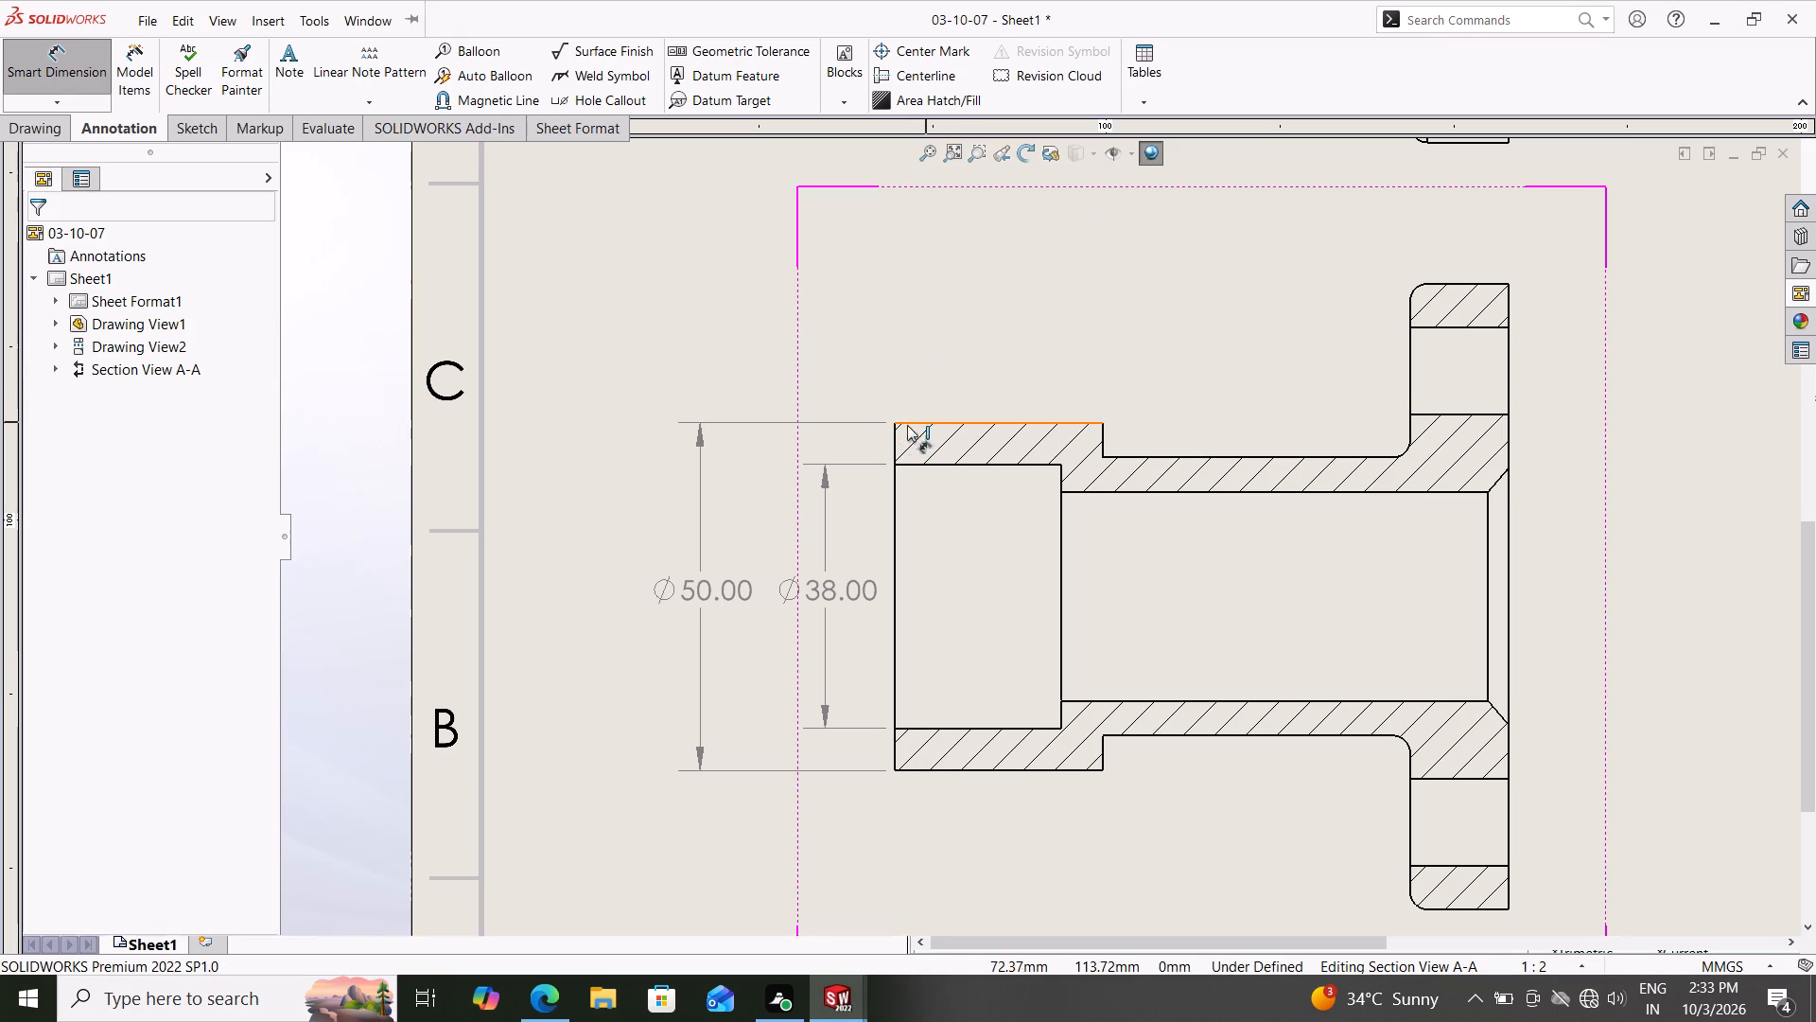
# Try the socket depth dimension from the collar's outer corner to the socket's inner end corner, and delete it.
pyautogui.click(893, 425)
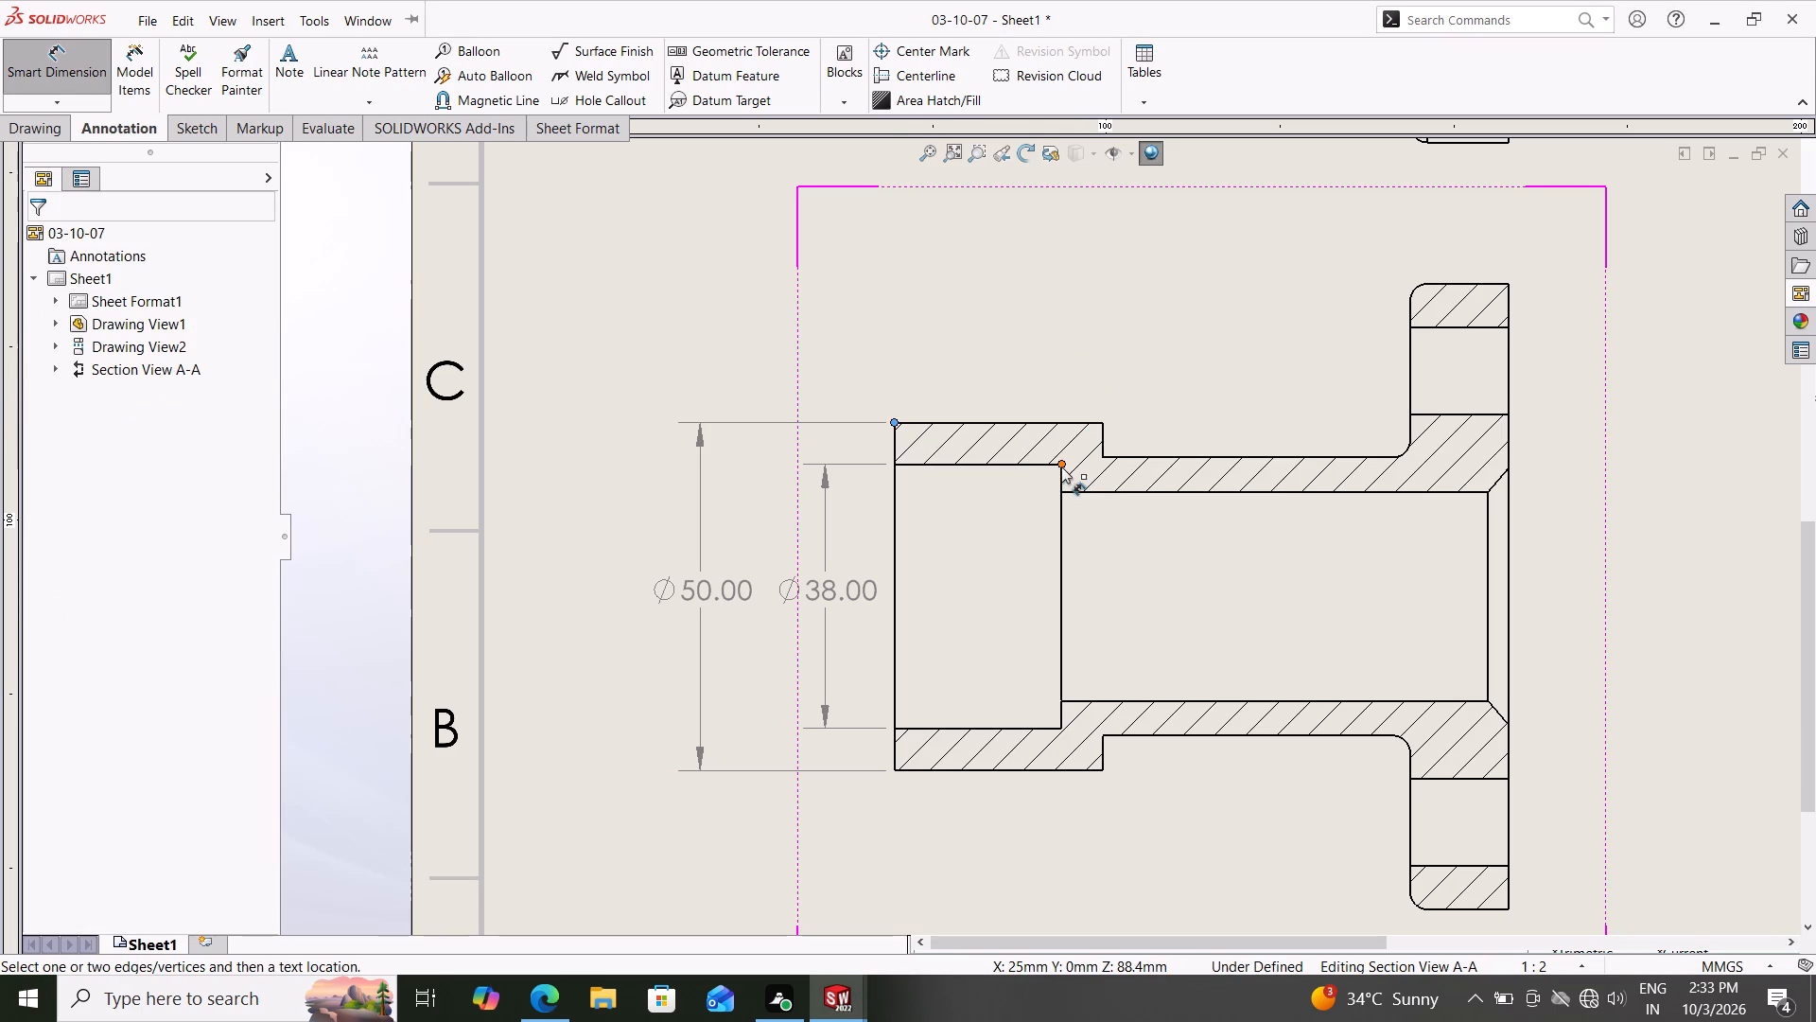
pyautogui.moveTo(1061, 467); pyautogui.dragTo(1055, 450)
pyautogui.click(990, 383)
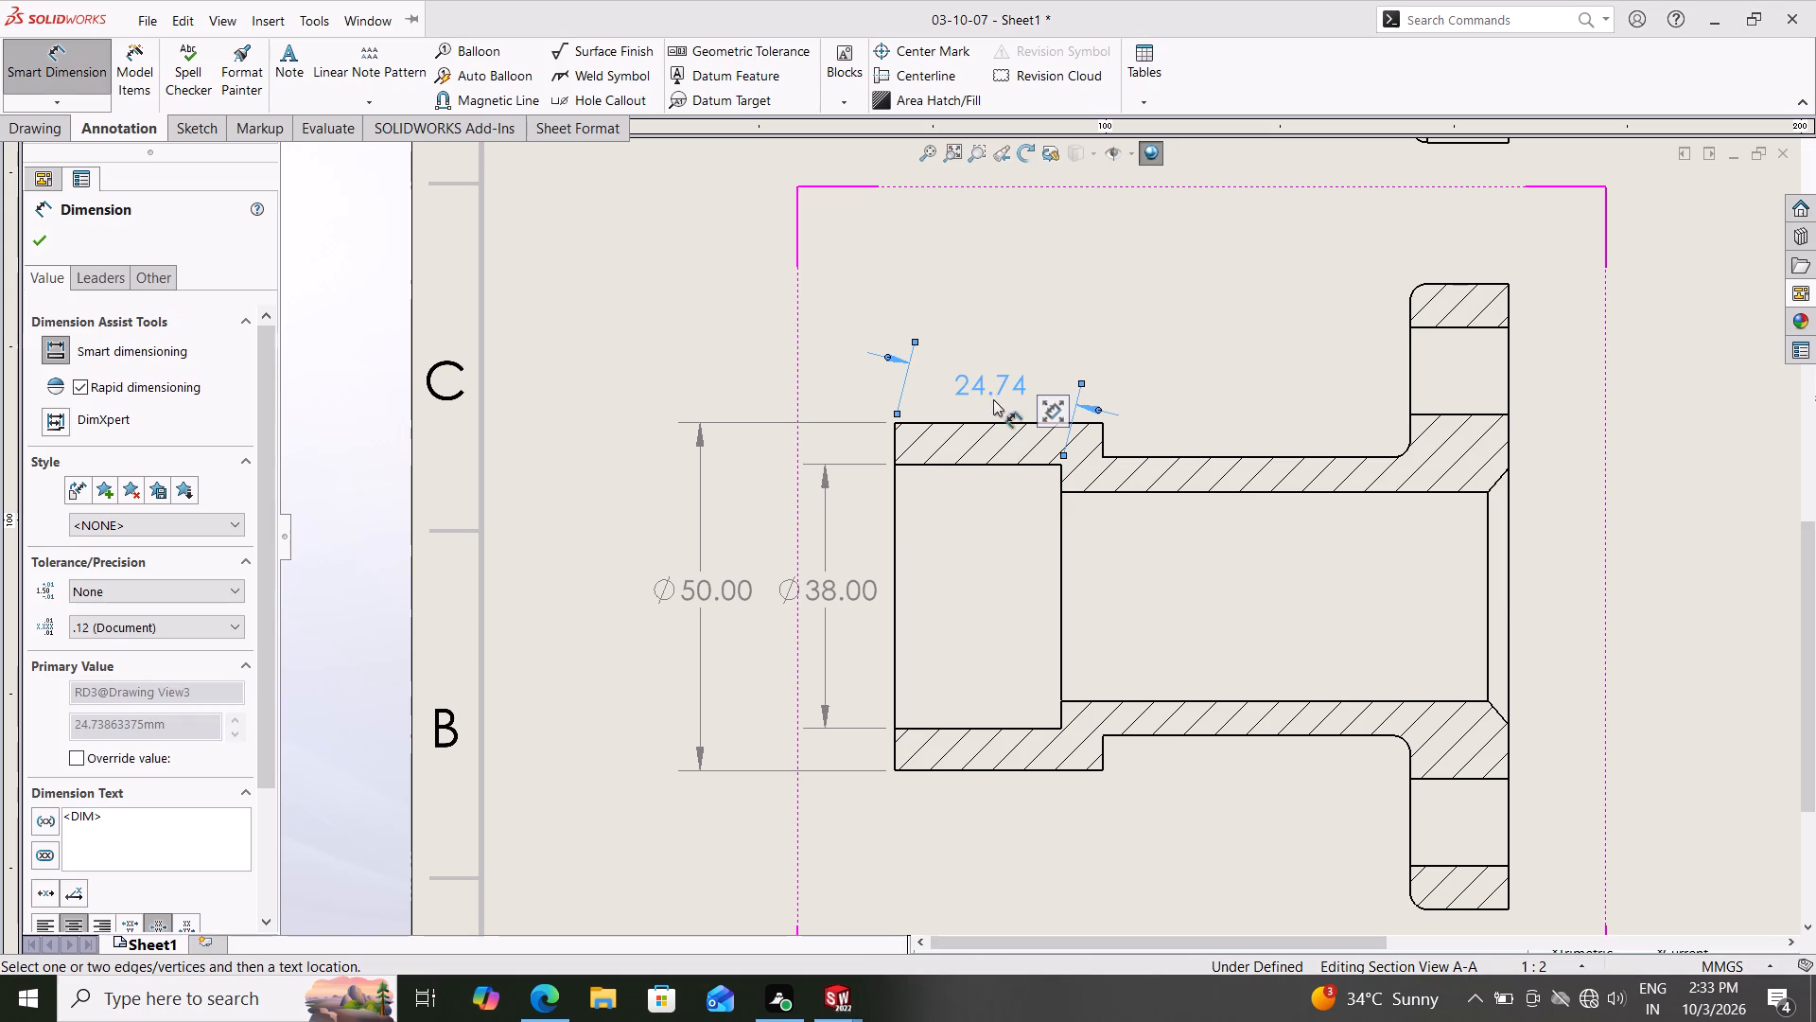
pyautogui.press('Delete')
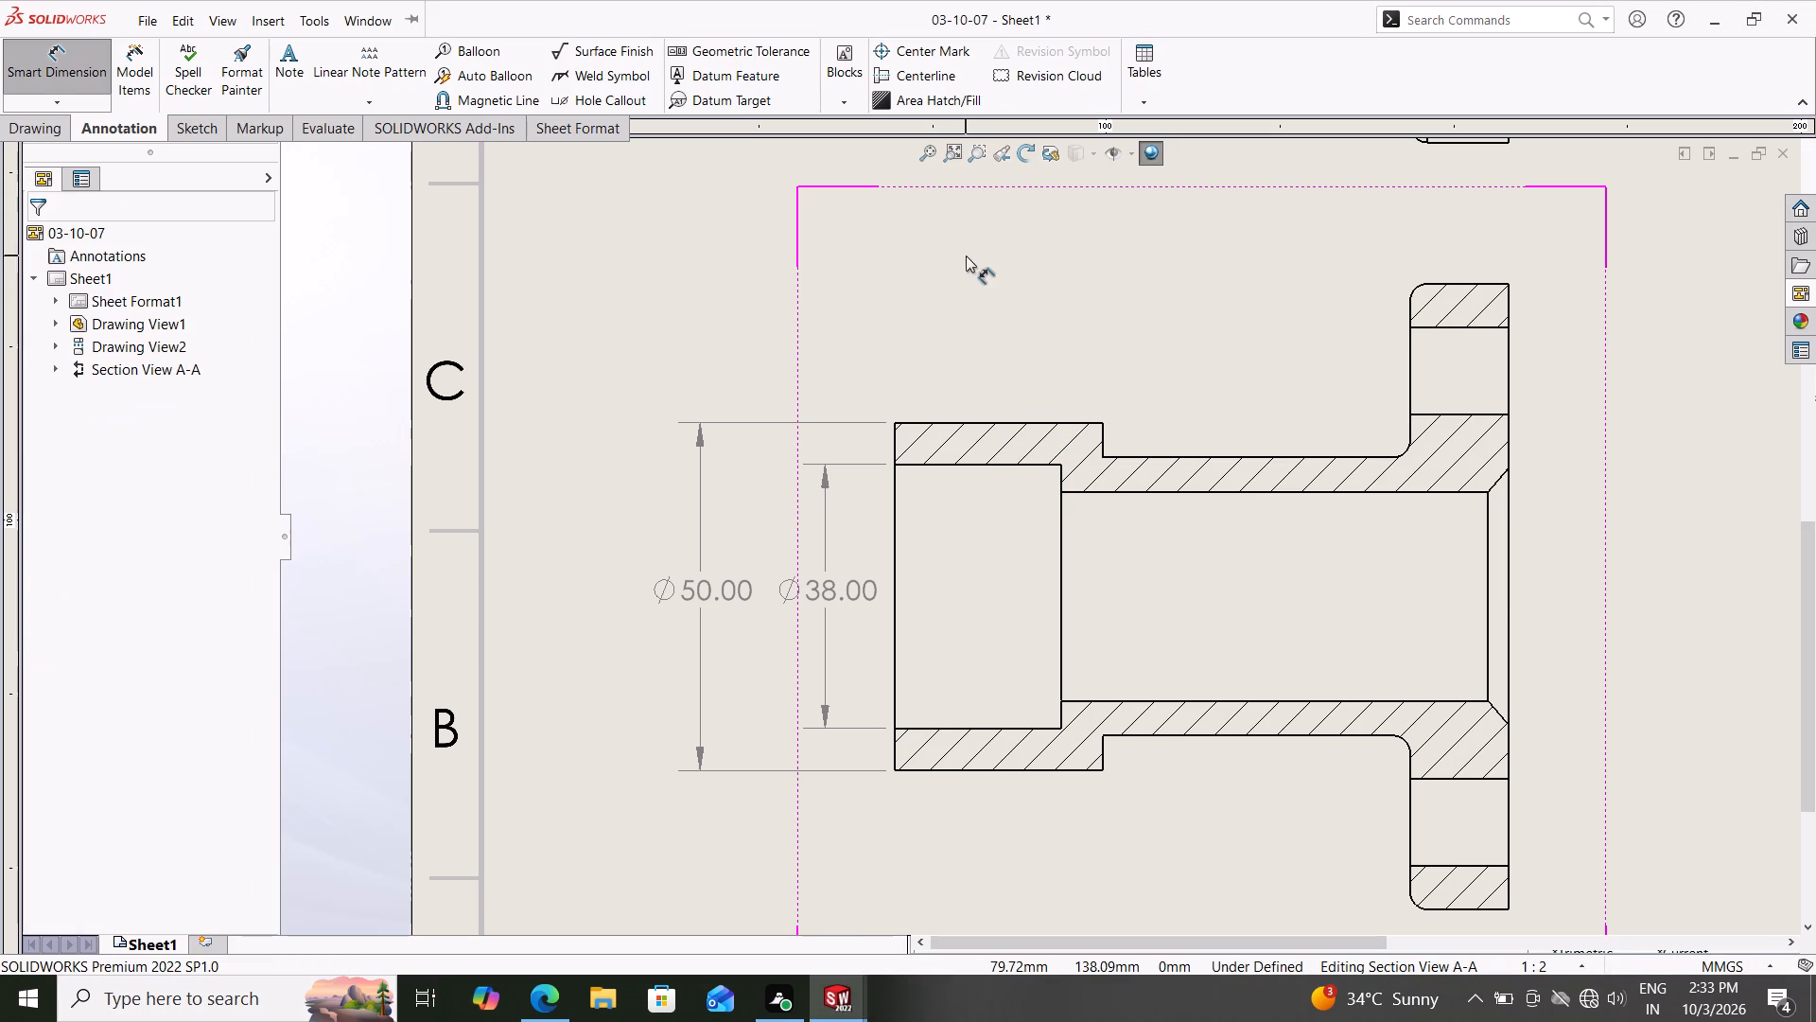
# Dimension the socket depth along its upper edge in section view A-A, placing it above the collar.
pyautogui.click(1059, 466)
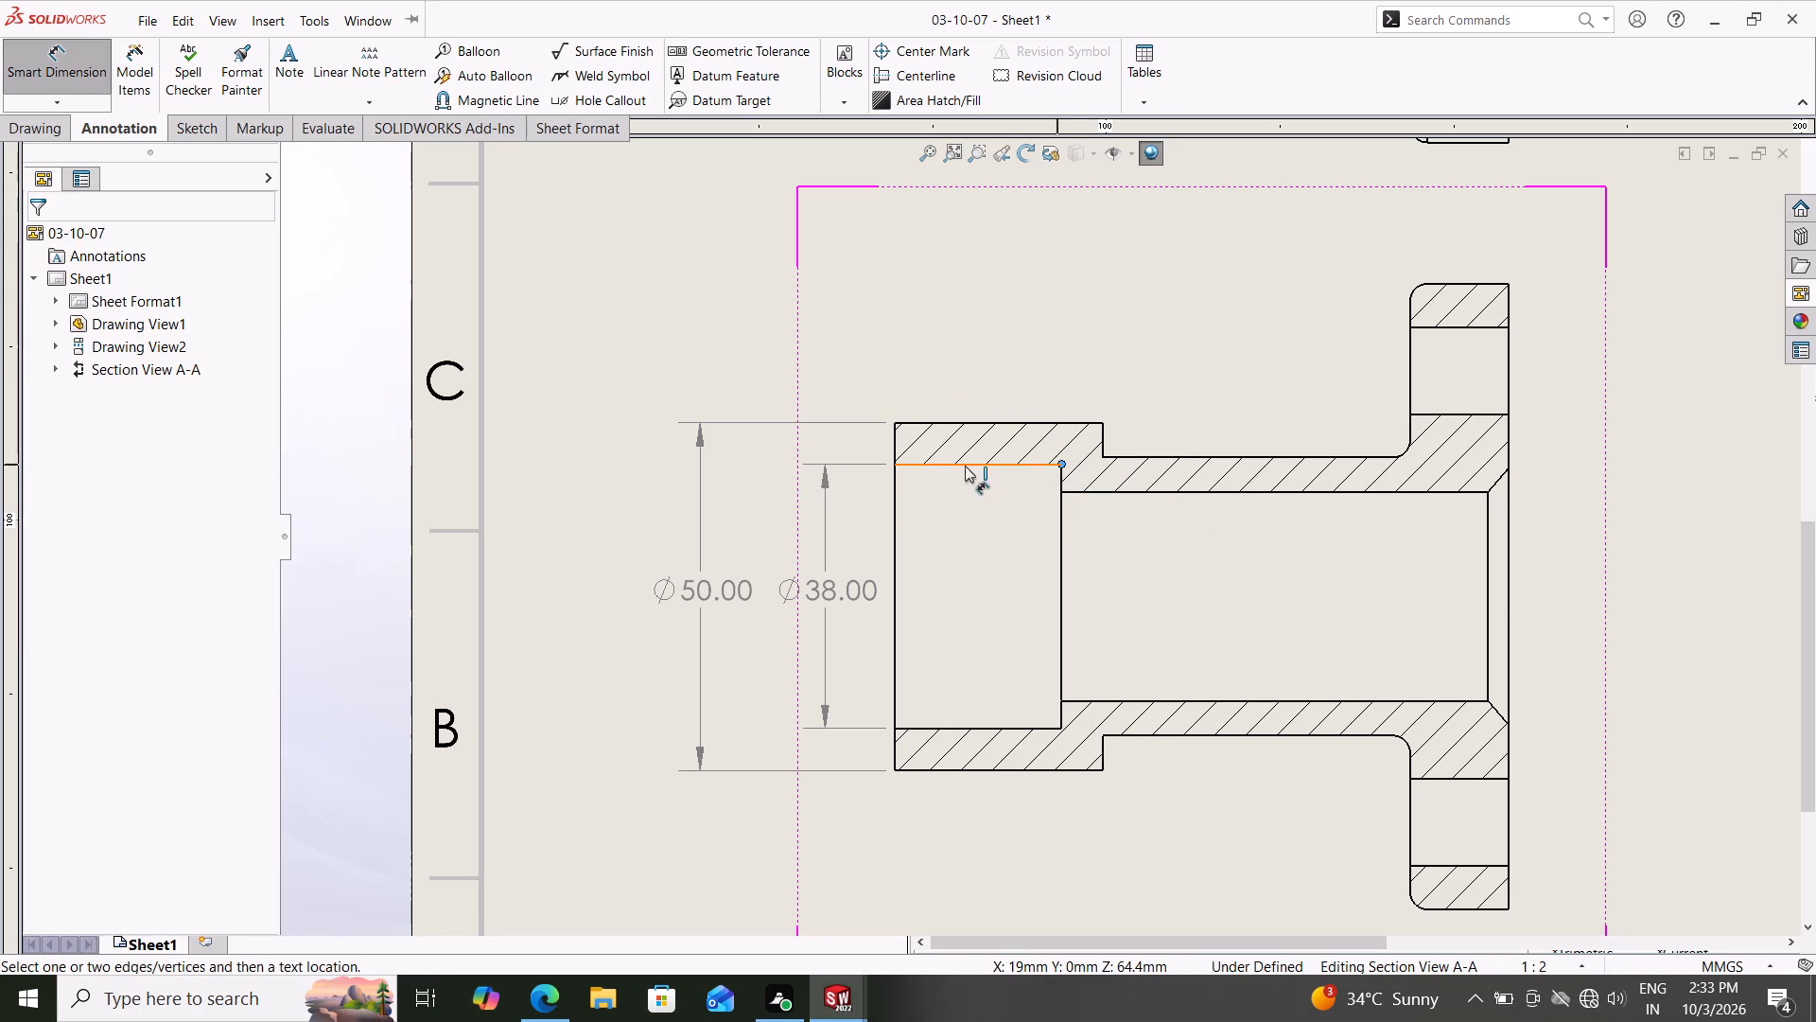
pyautogui.click(896, 464)
pyautogui.click(971, 376)
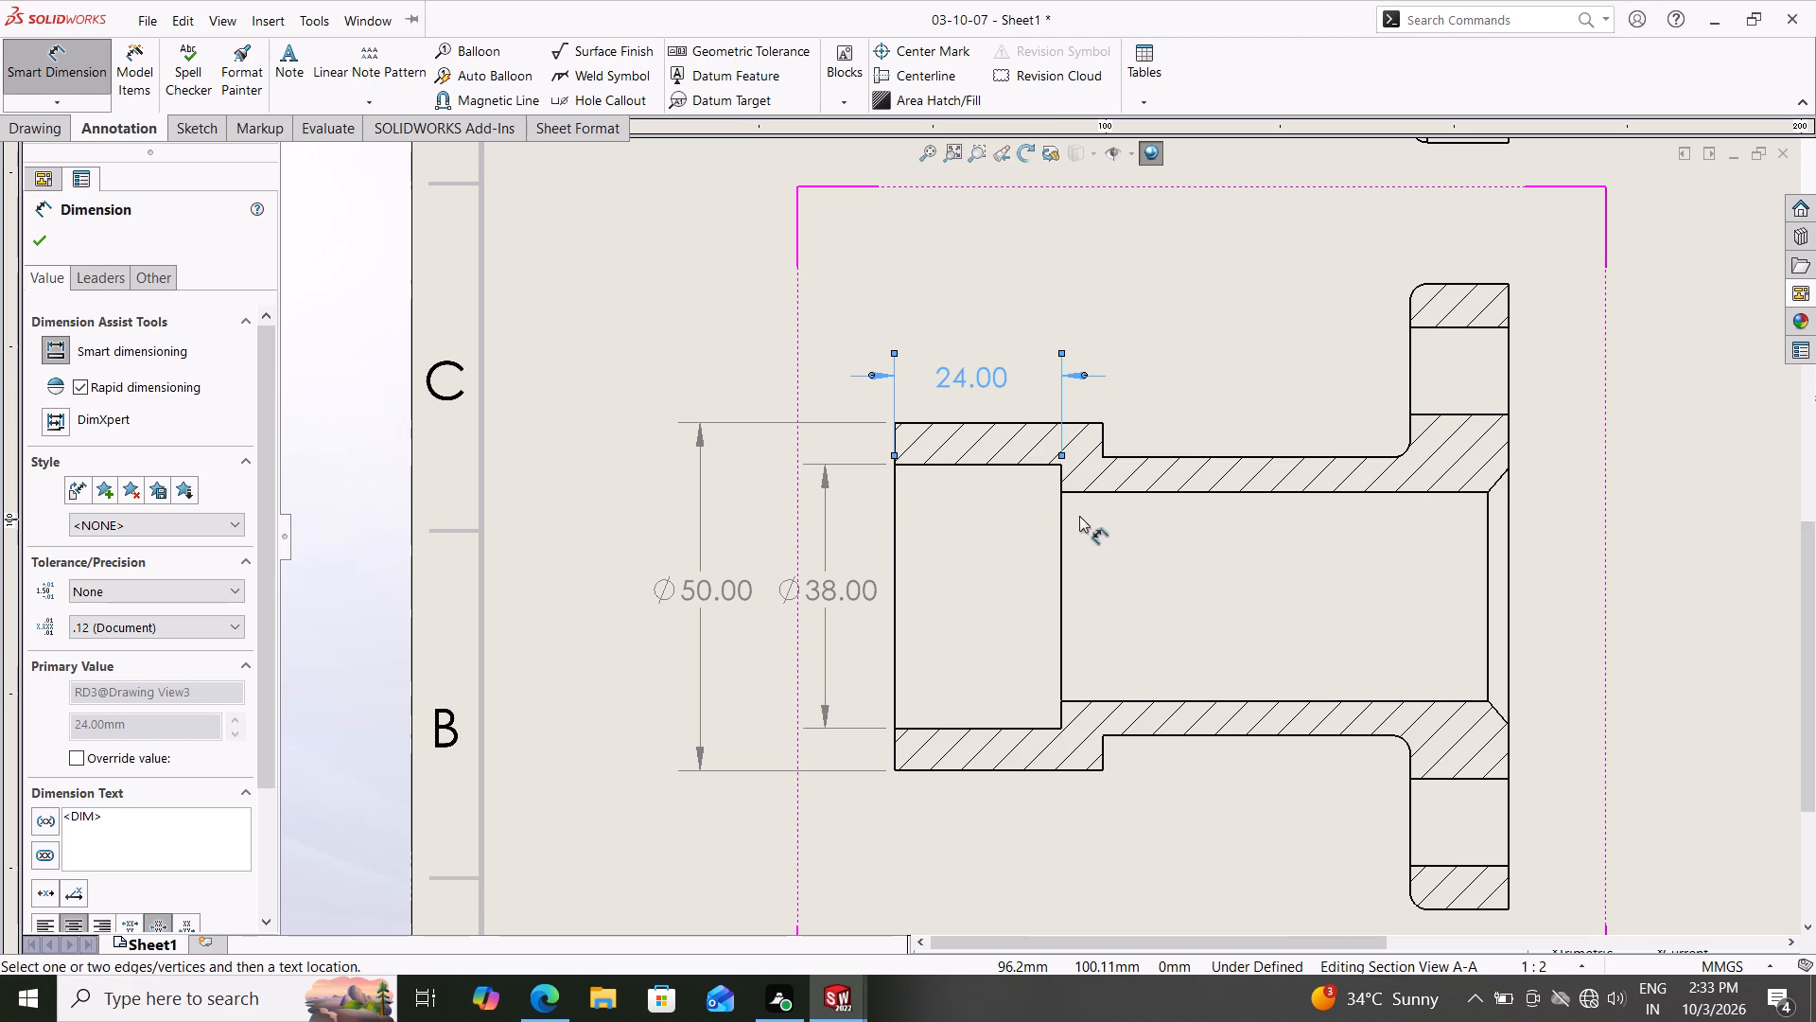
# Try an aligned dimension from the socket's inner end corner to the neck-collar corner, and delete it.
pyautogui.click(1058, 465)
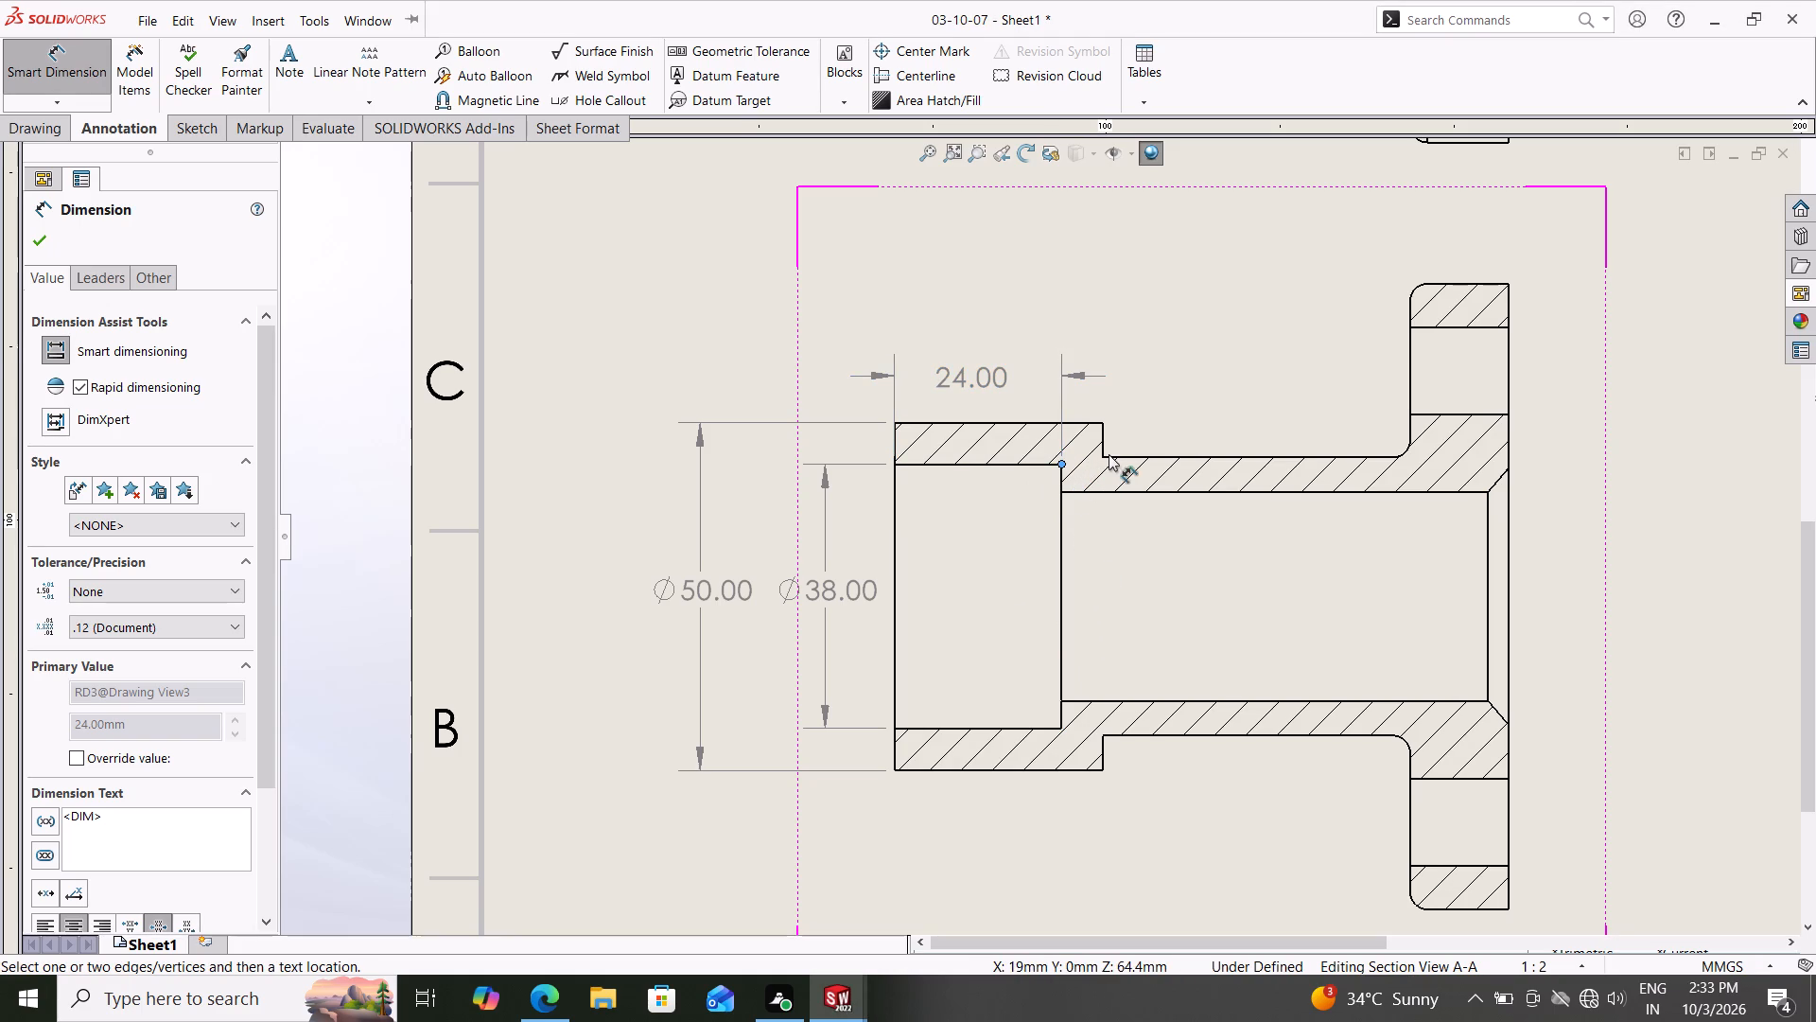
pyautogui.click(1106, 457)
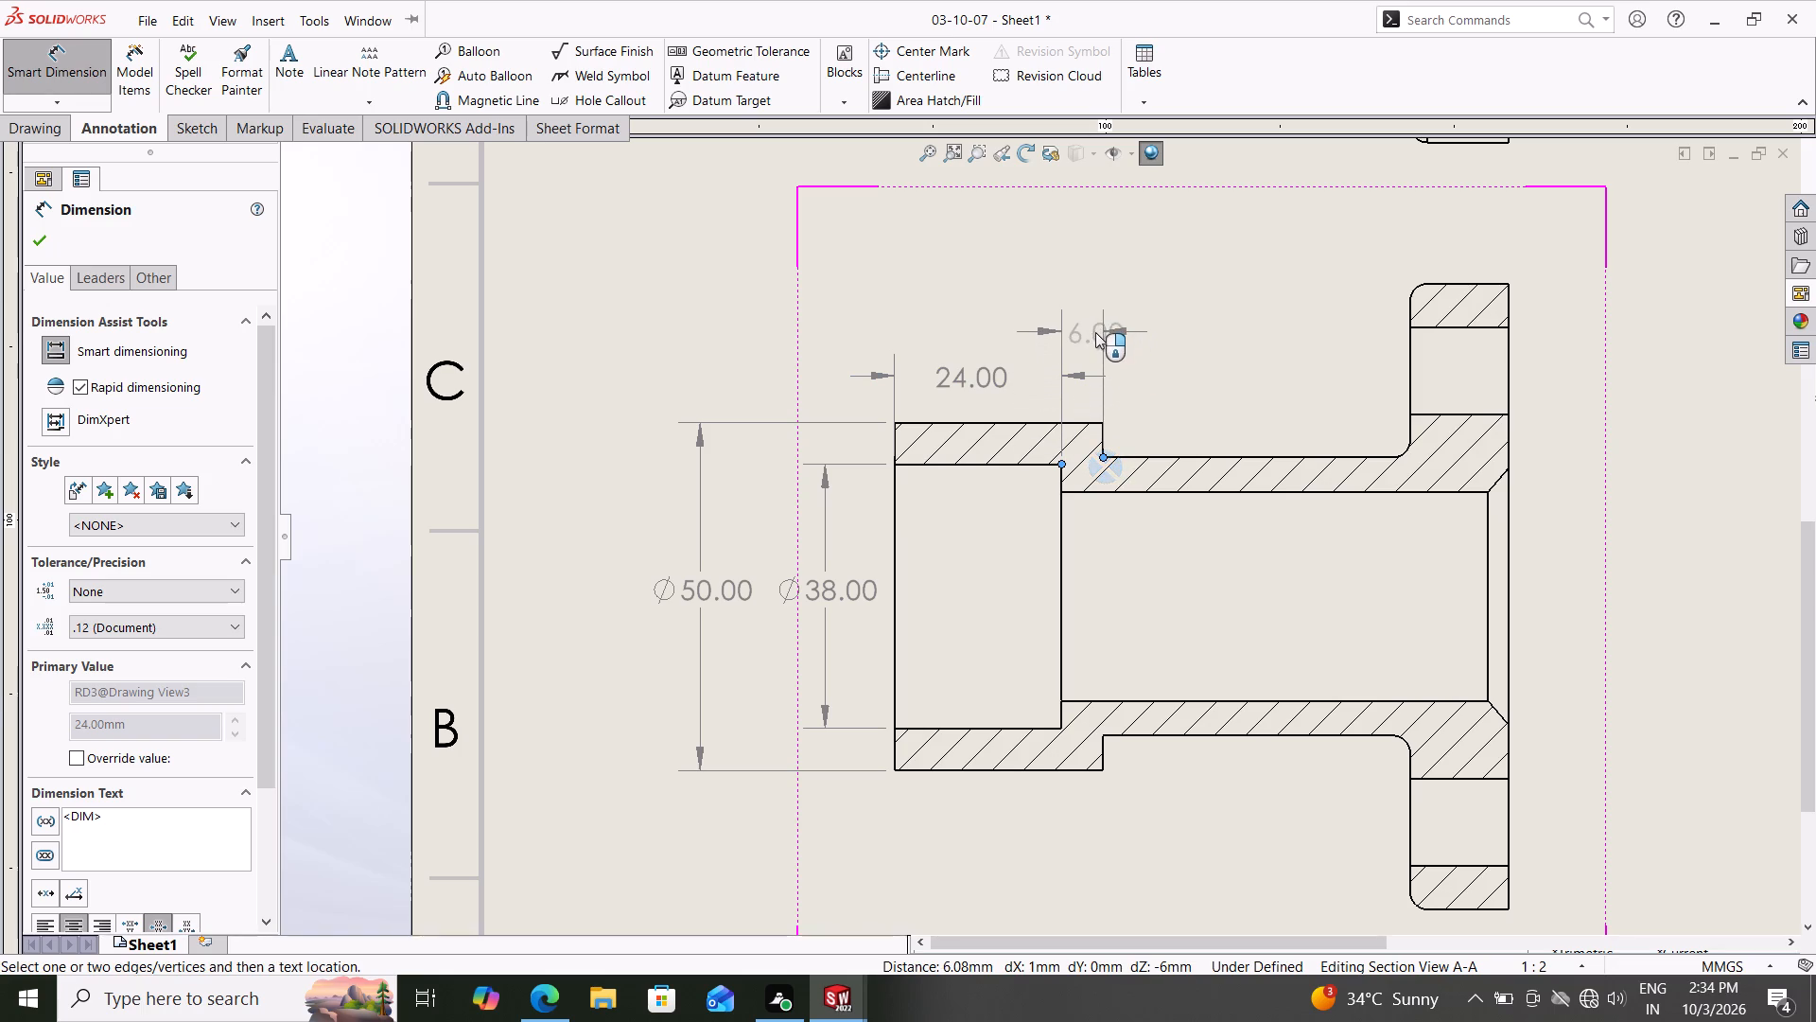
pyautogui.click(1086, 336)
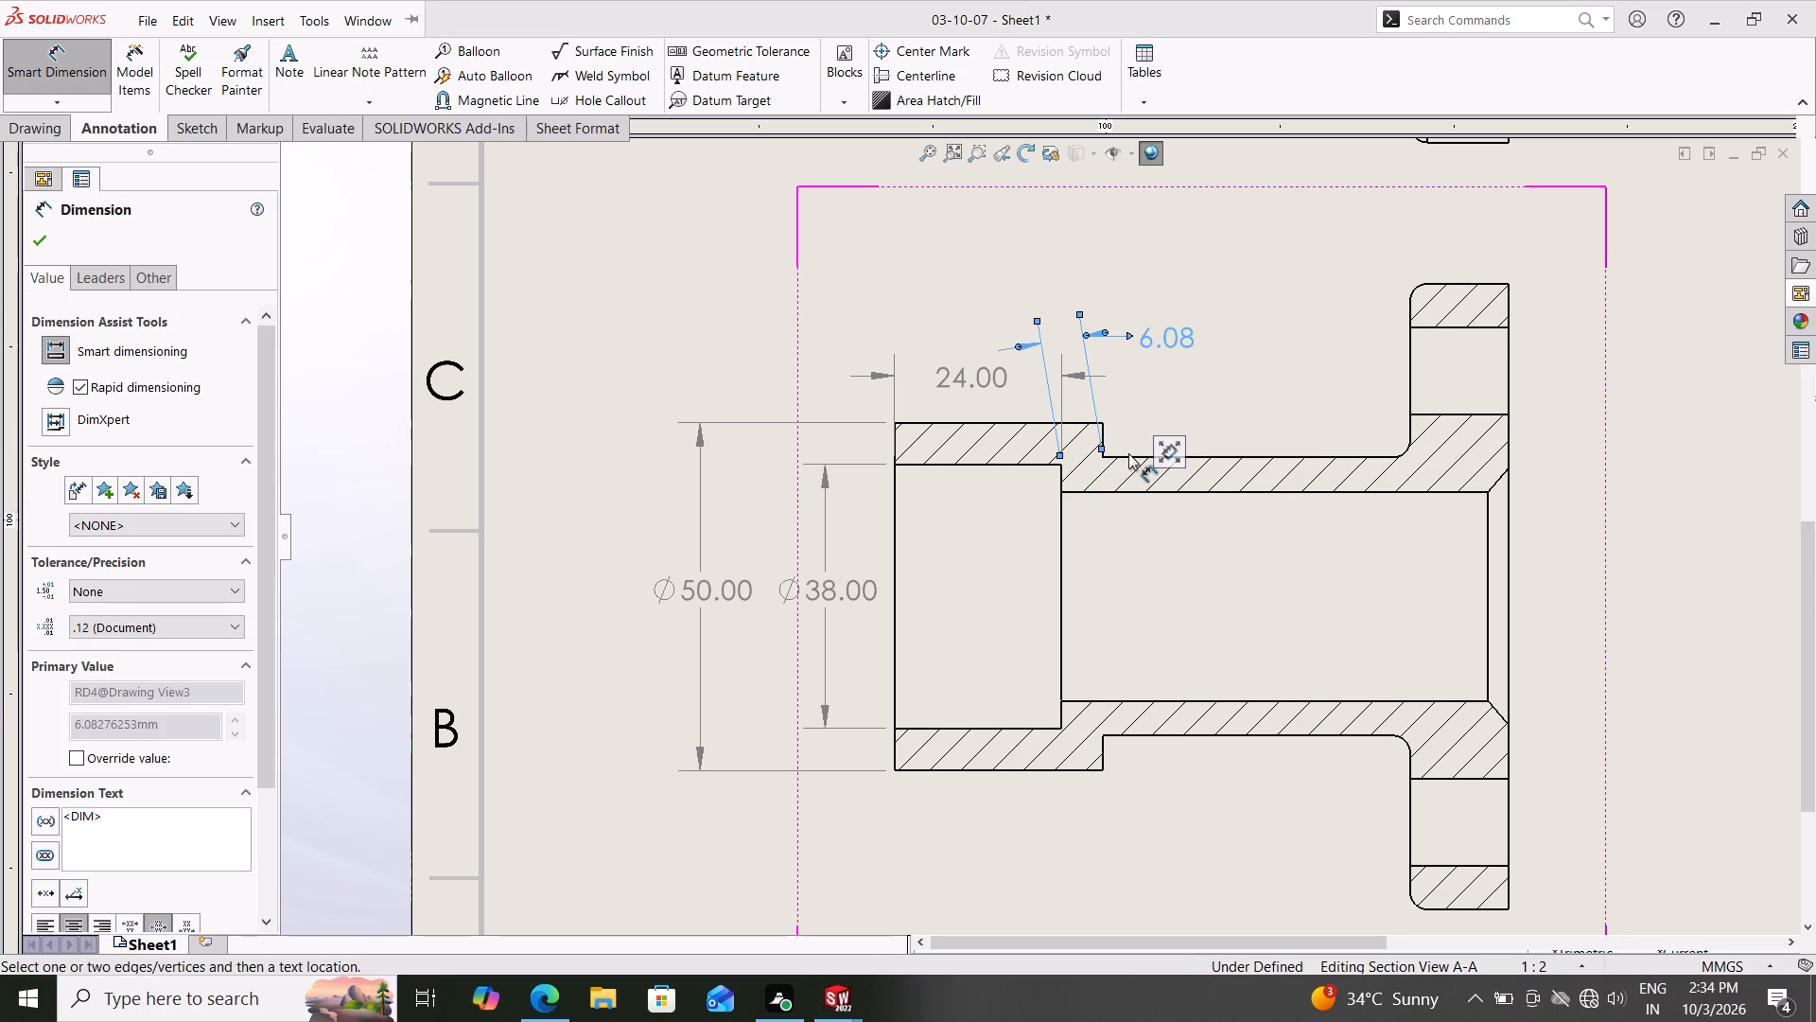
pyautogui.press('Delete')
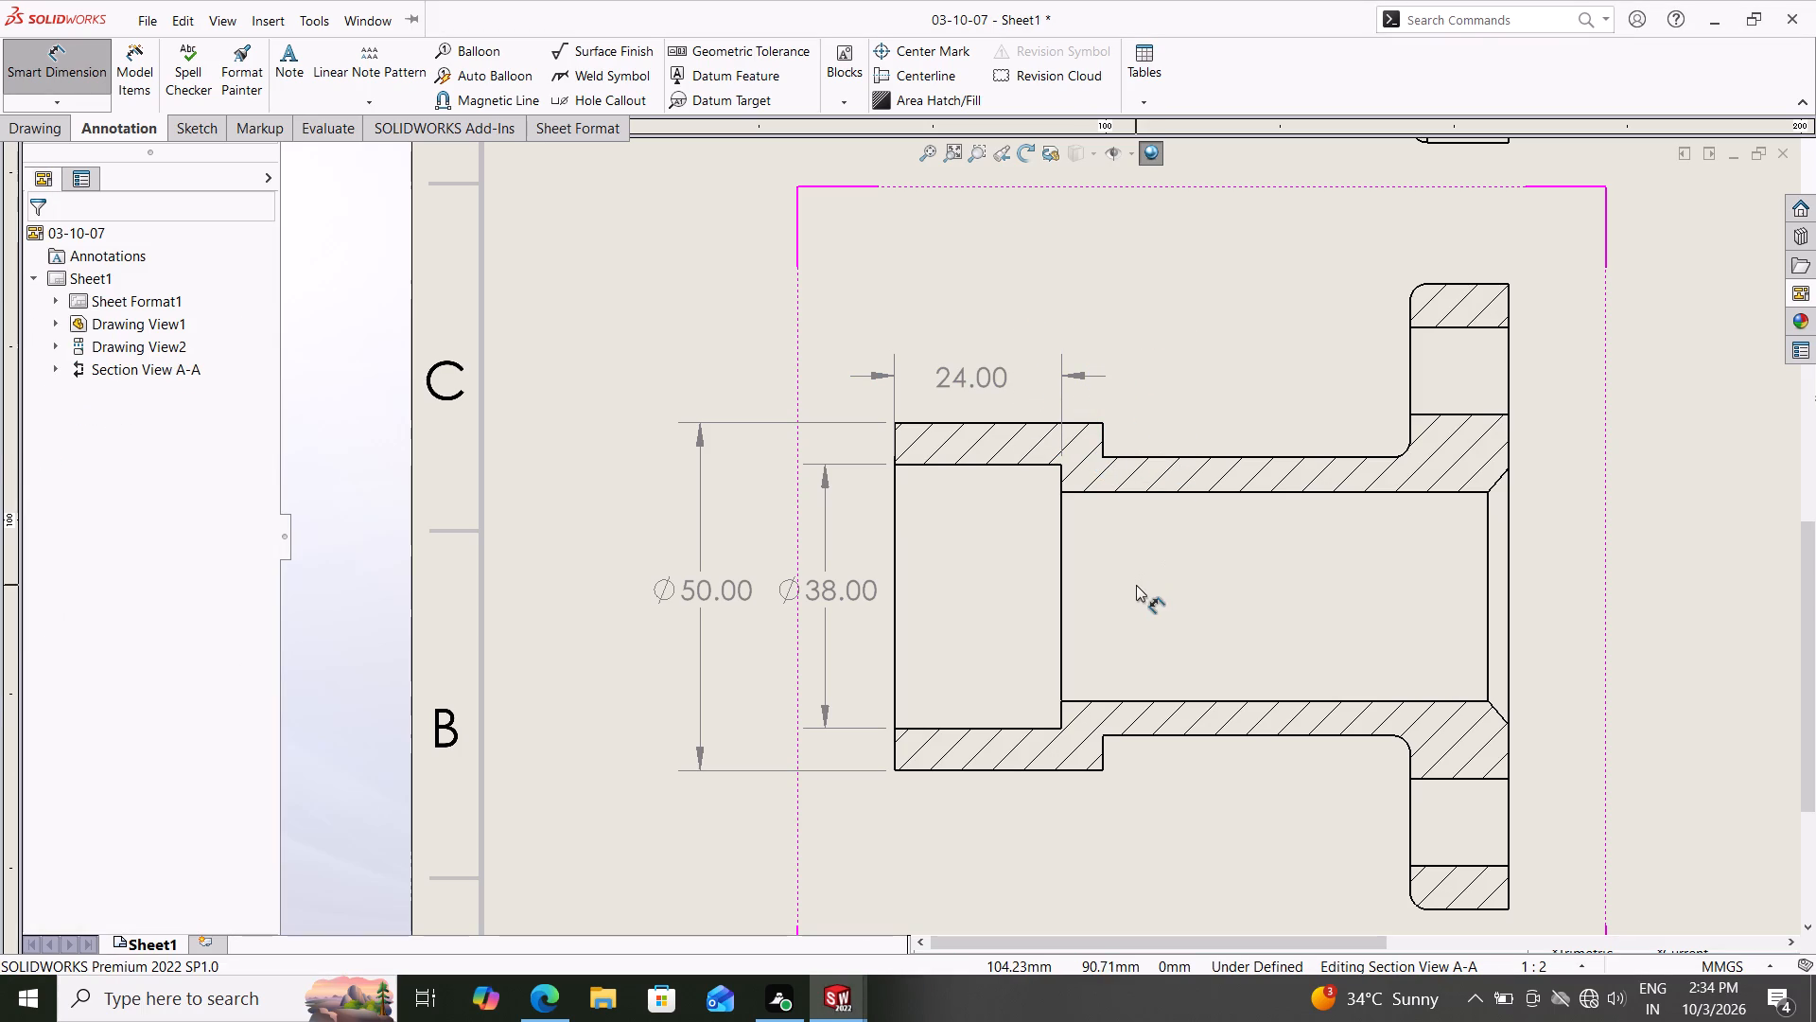
# Dimension the small bore's diameter and the neck's outer diameter in section view A-A, placing both inside the bore.
pyautogui.click(1193, 492)
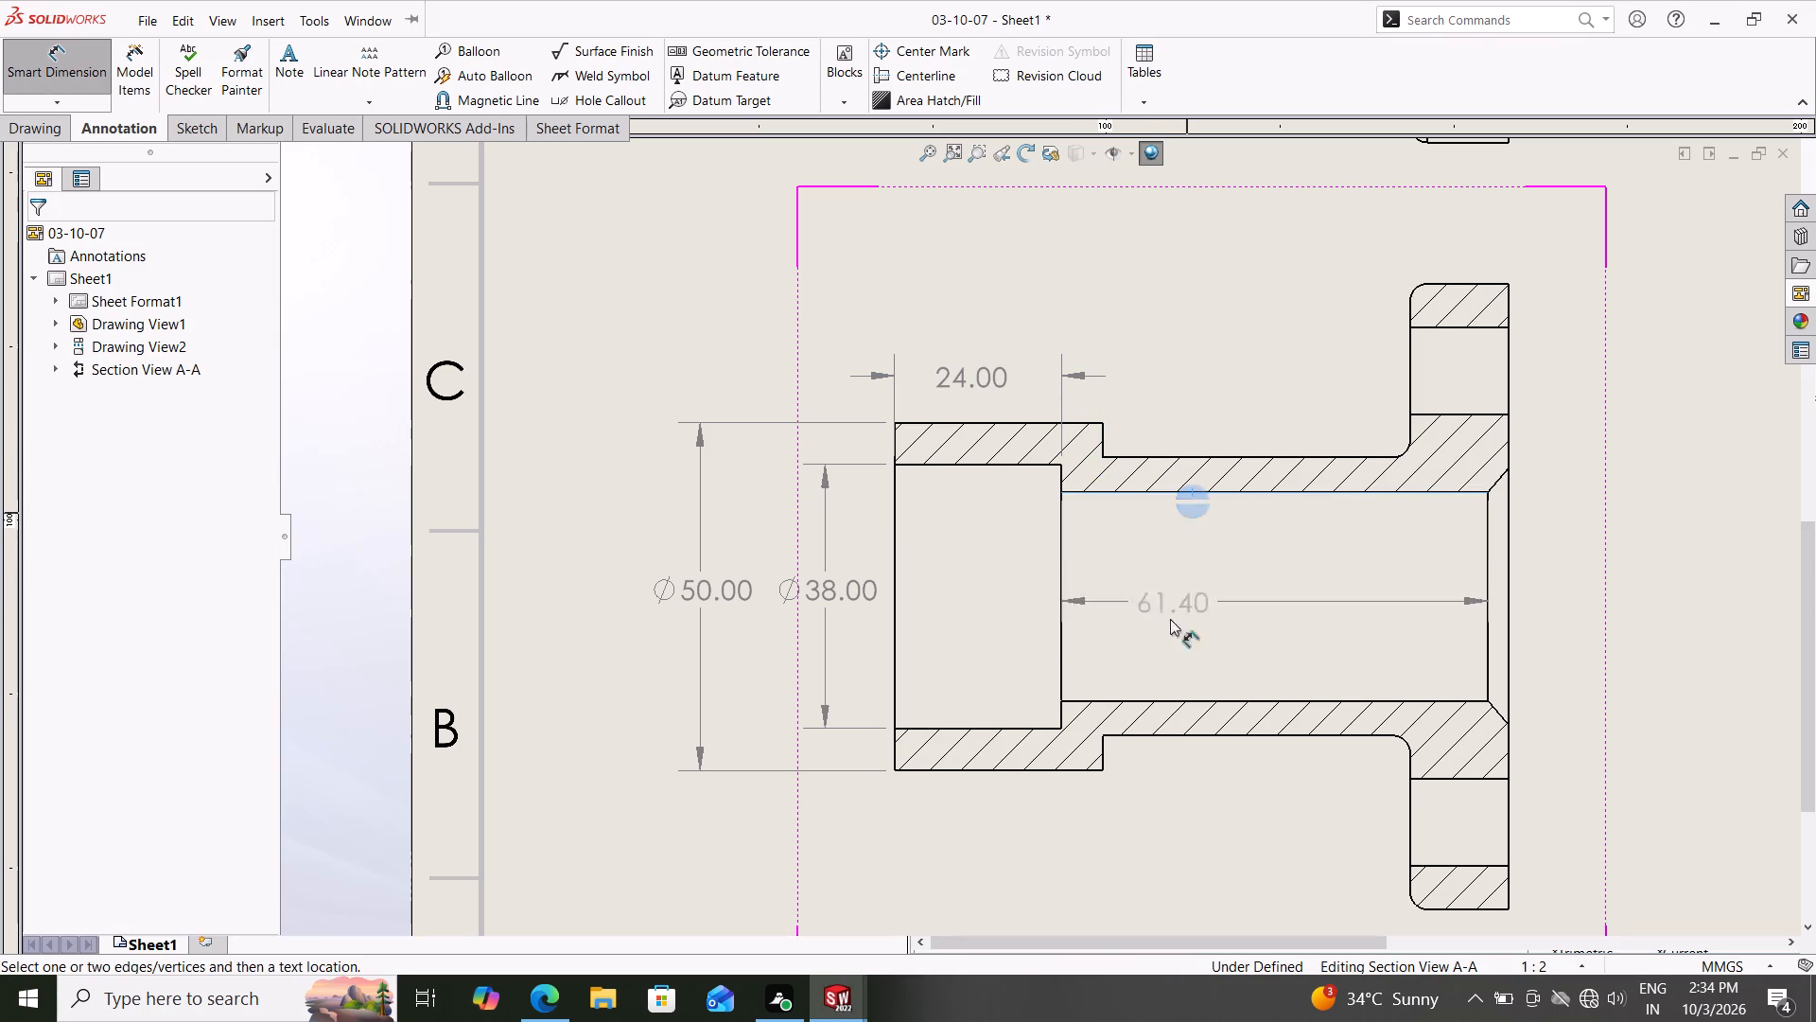
pyautogui.moveTo(1180, 698); pyautogui.dragTo(1180, 689)
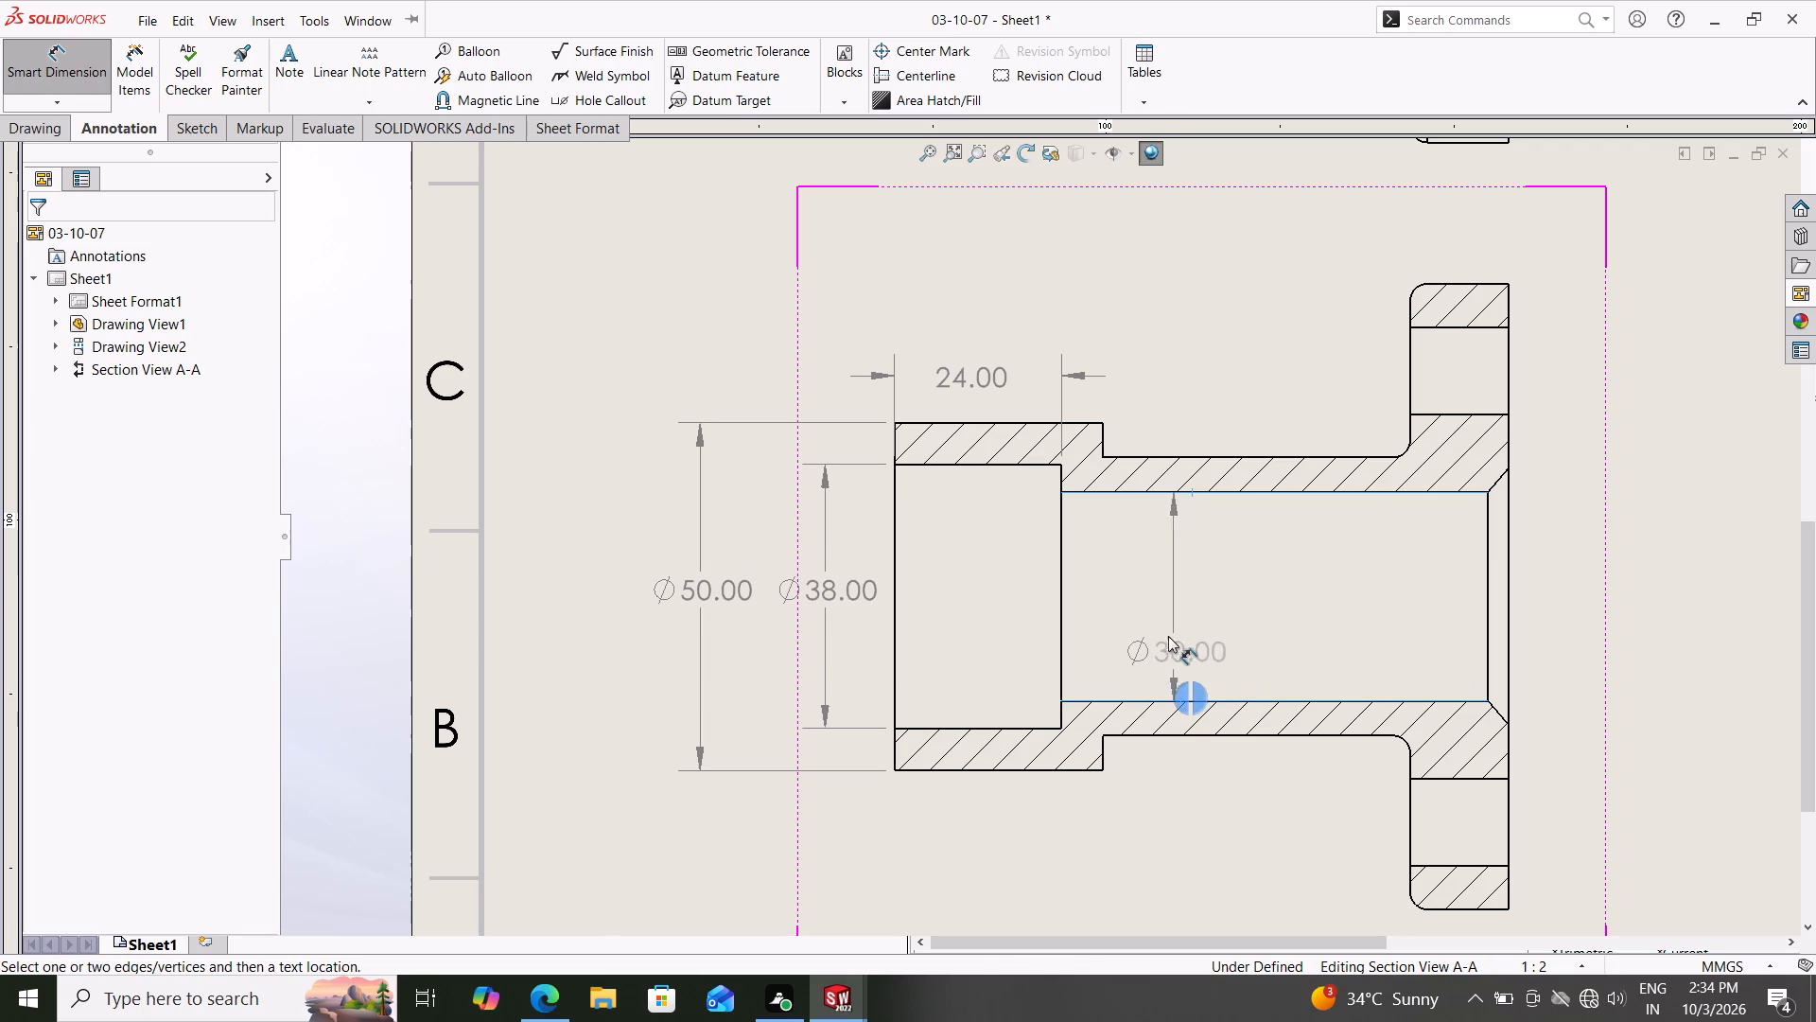
pyautogui.click(1161, 623)
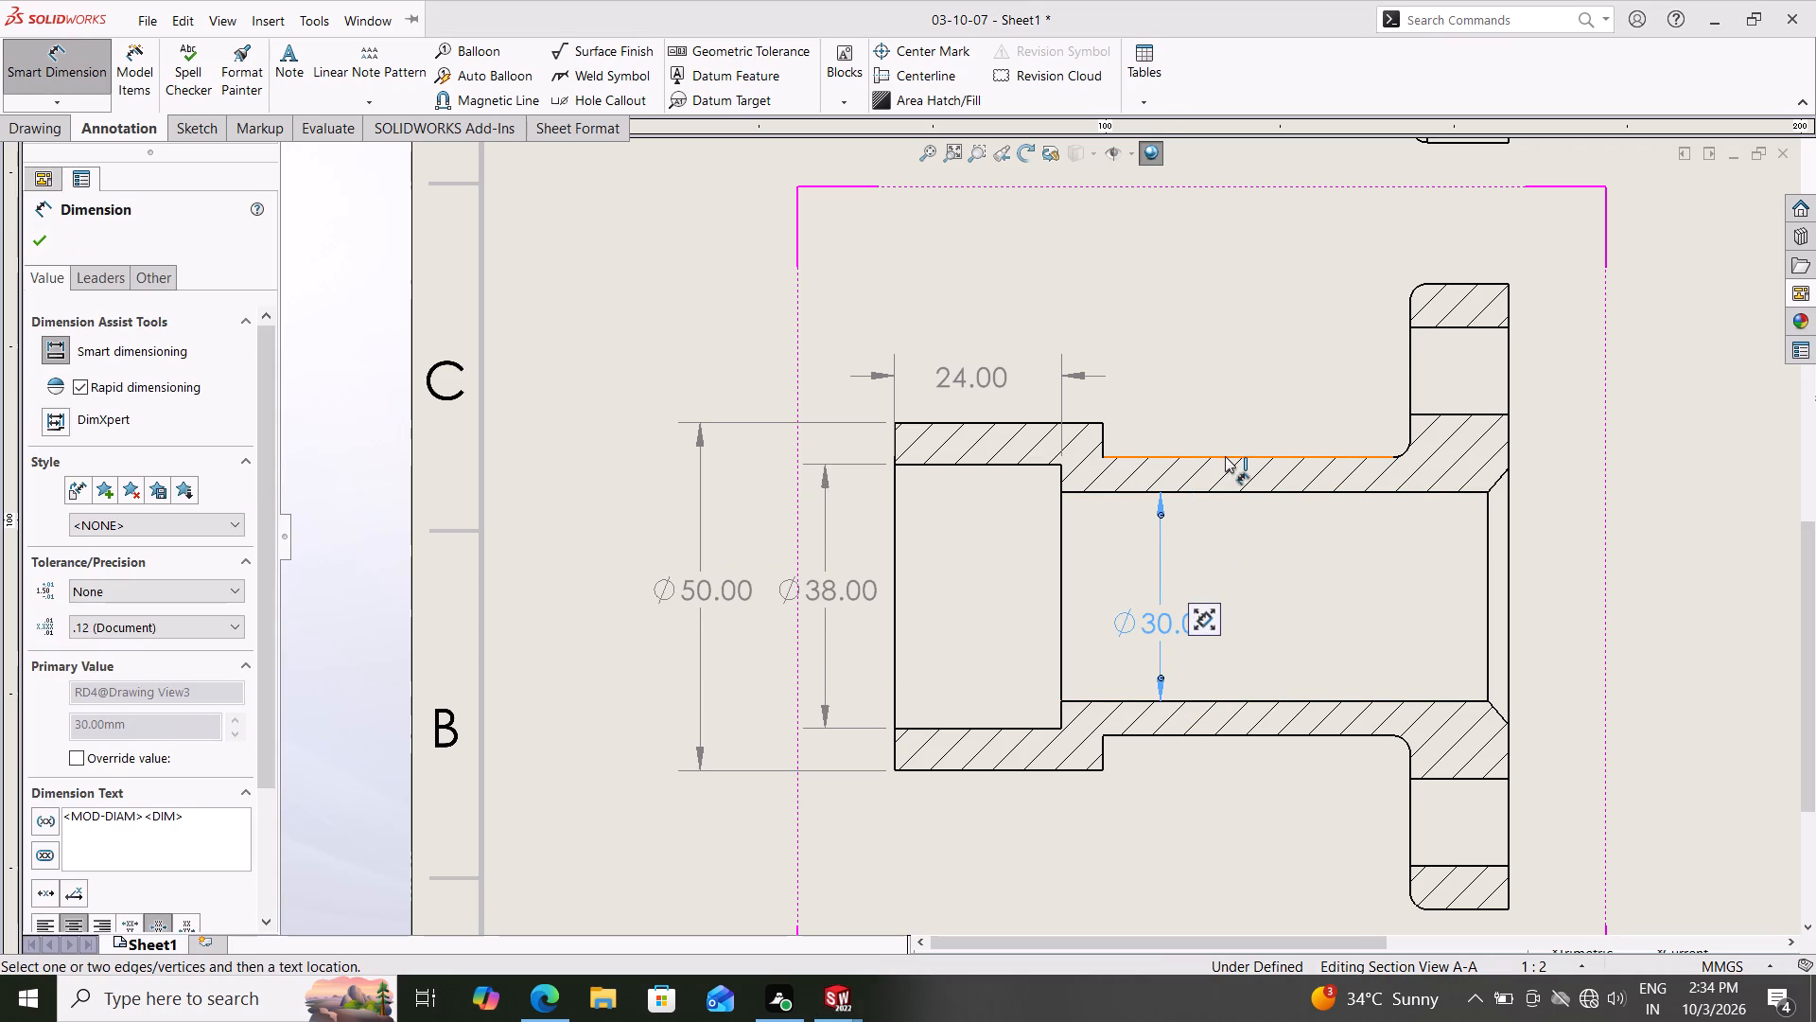
pyautogui.click(1225, 456)
pyautogui.moveTo(1247, 737); pyautogui.dragTo(1248, 724)
pyautogui.click(1254, 590)
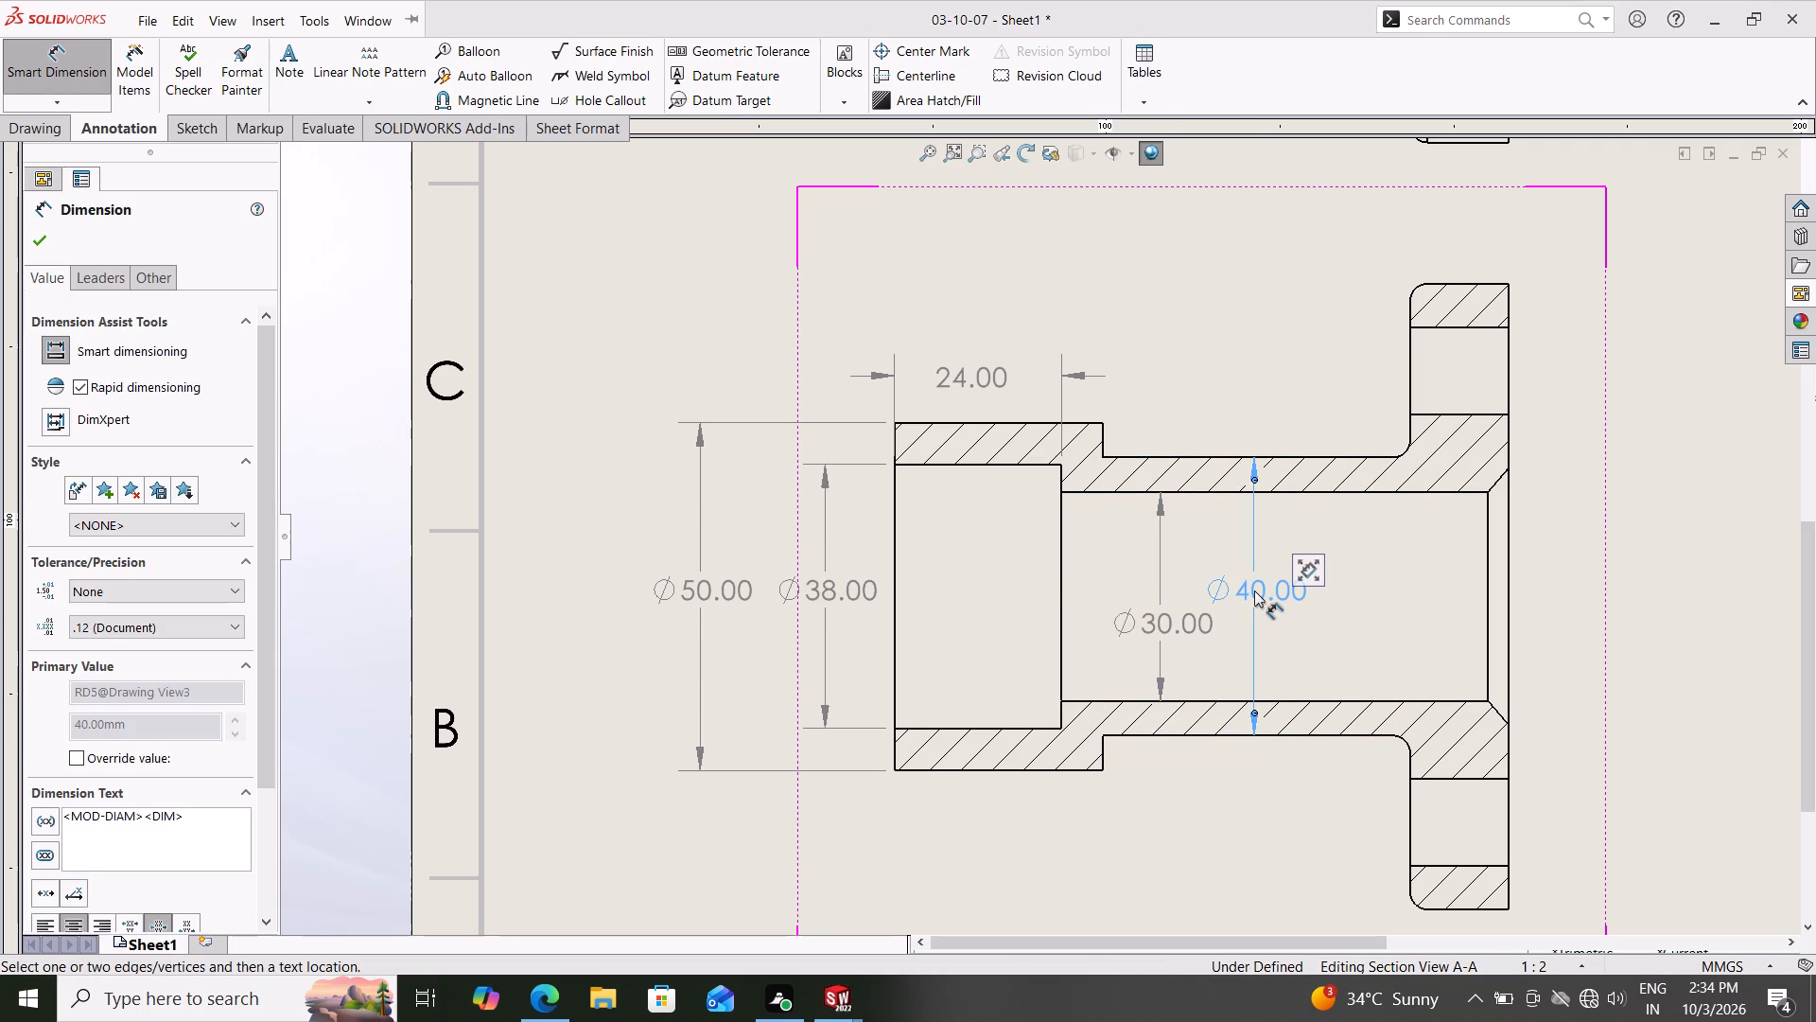
# Dimension the length between collar and flange and the flange thickness, placing both above section view A-A.
pyautogui.click(1102, 425)
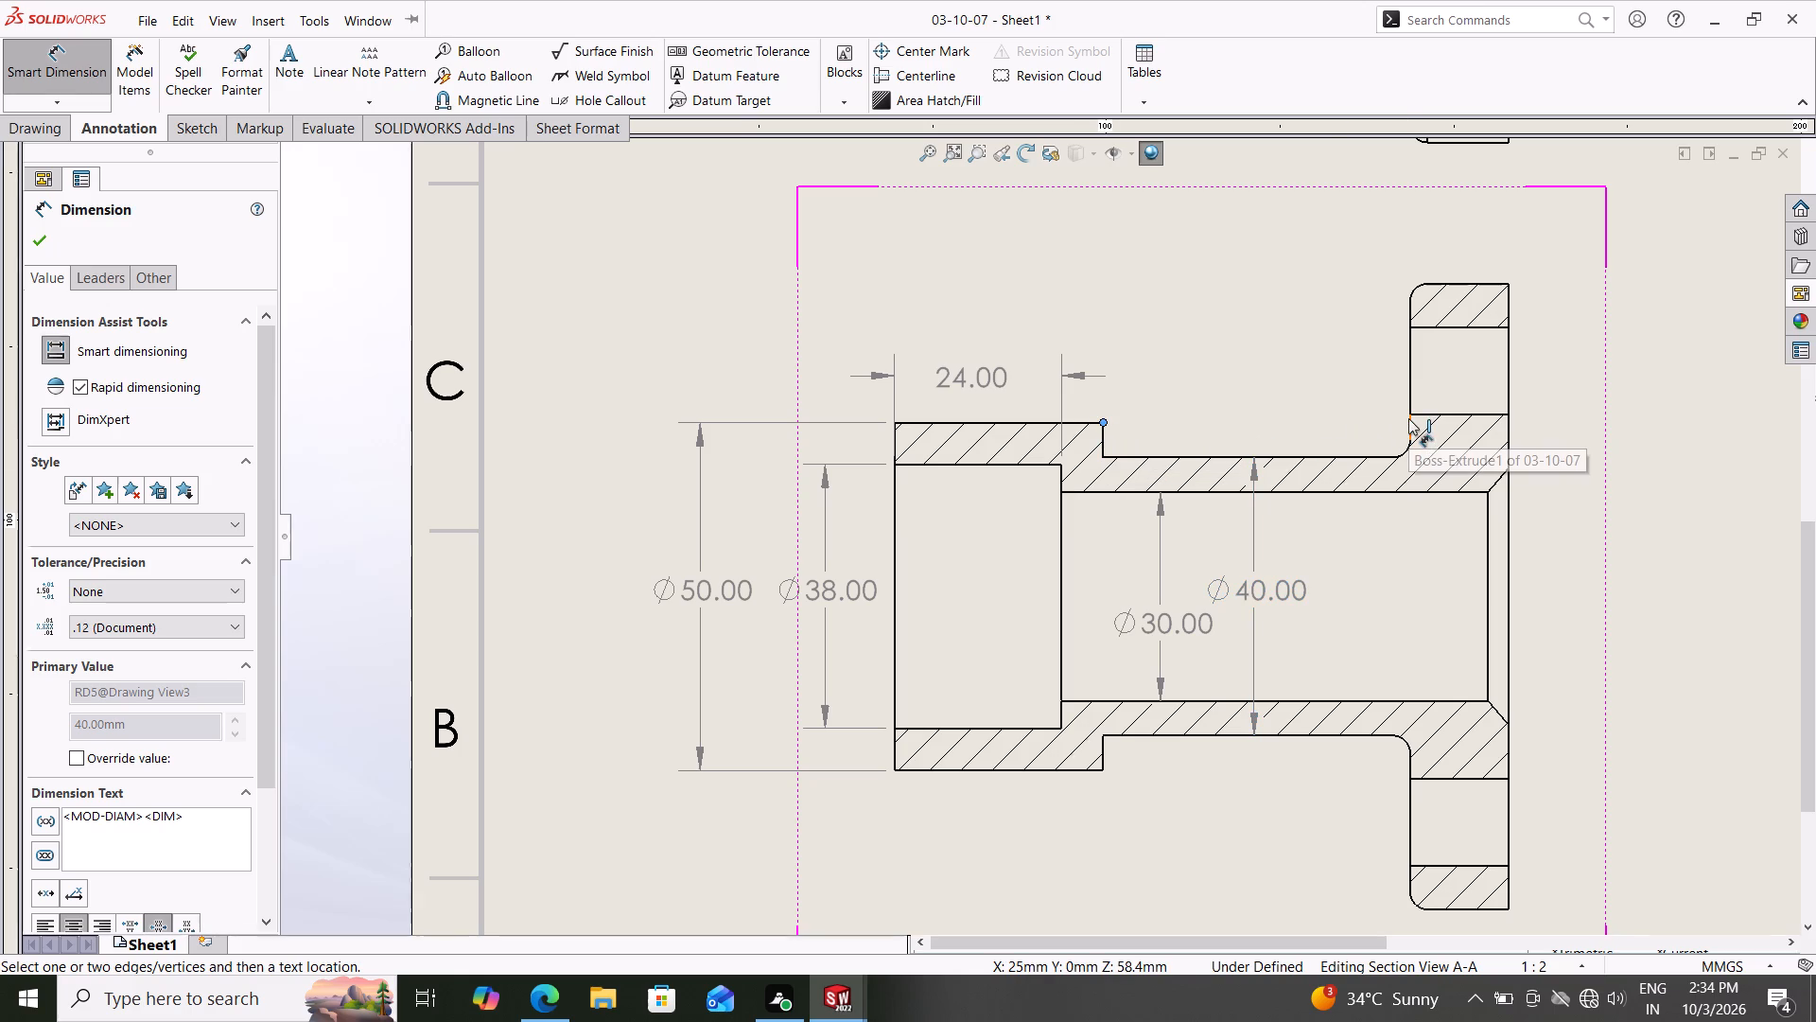
pyautogui.moveTo(1408, 414); pyautogui.dragTo(1400, 413)
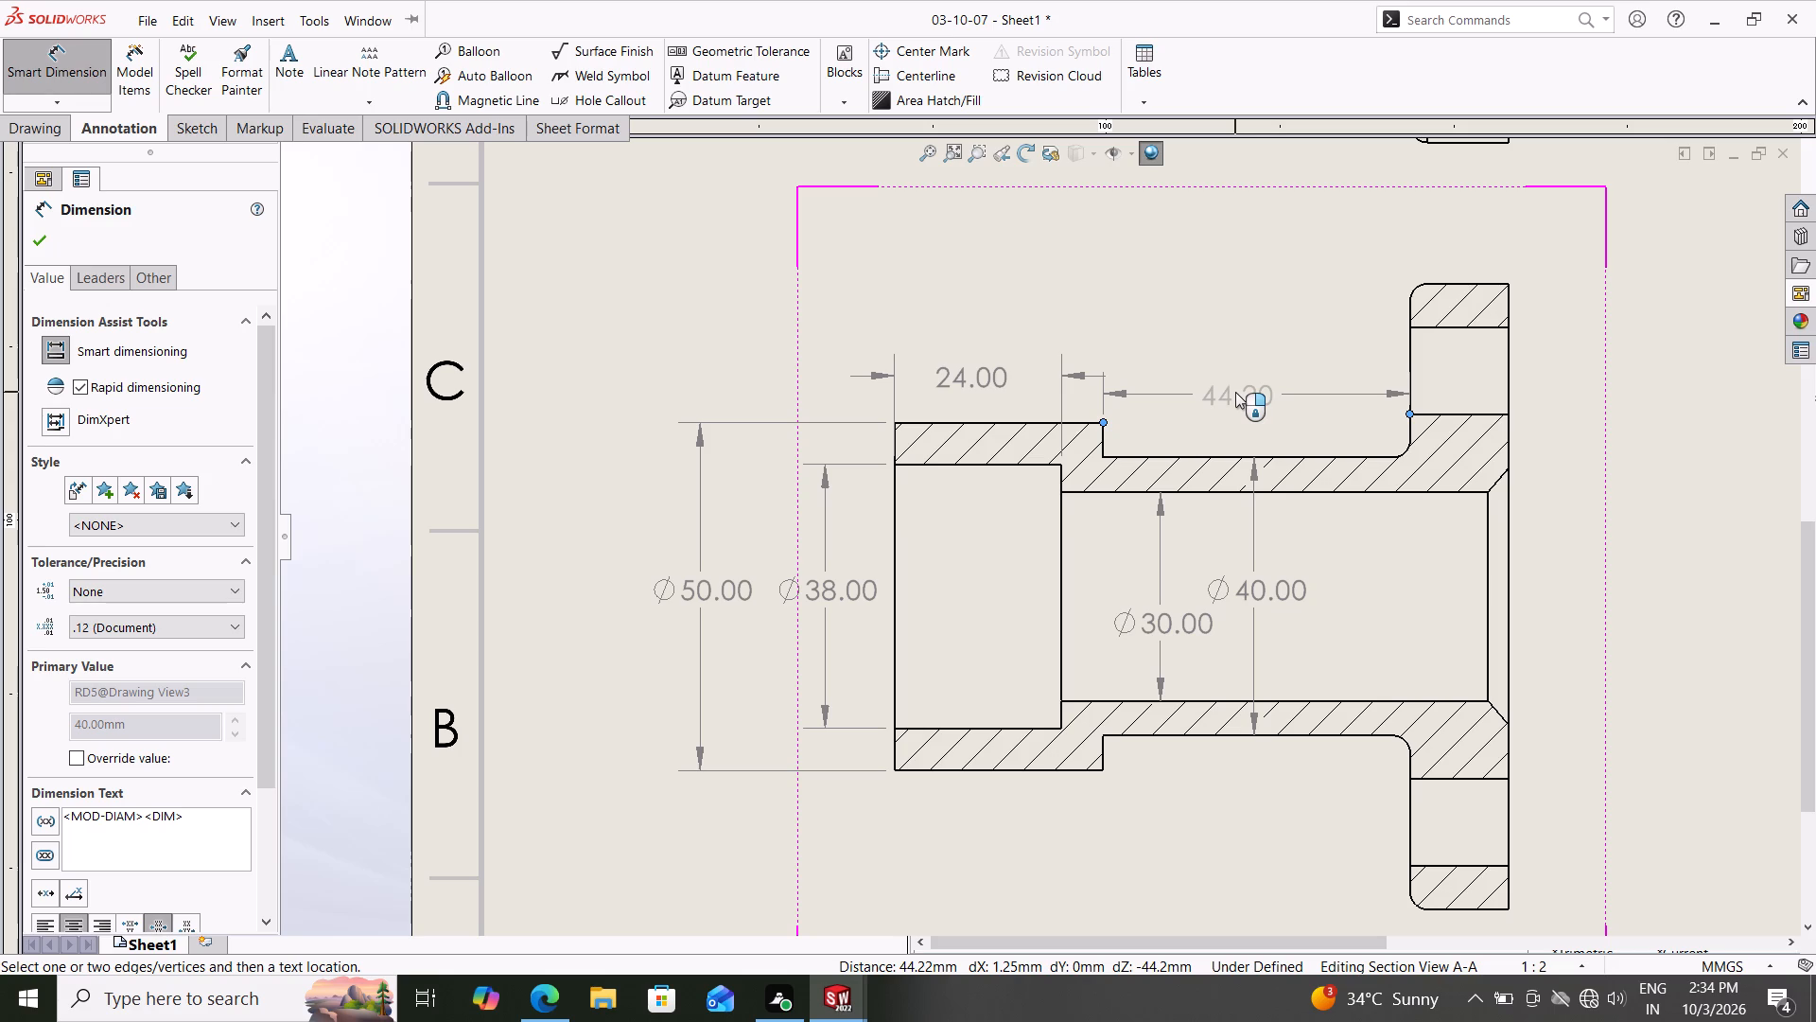
pyautogui.click(1248, 326)
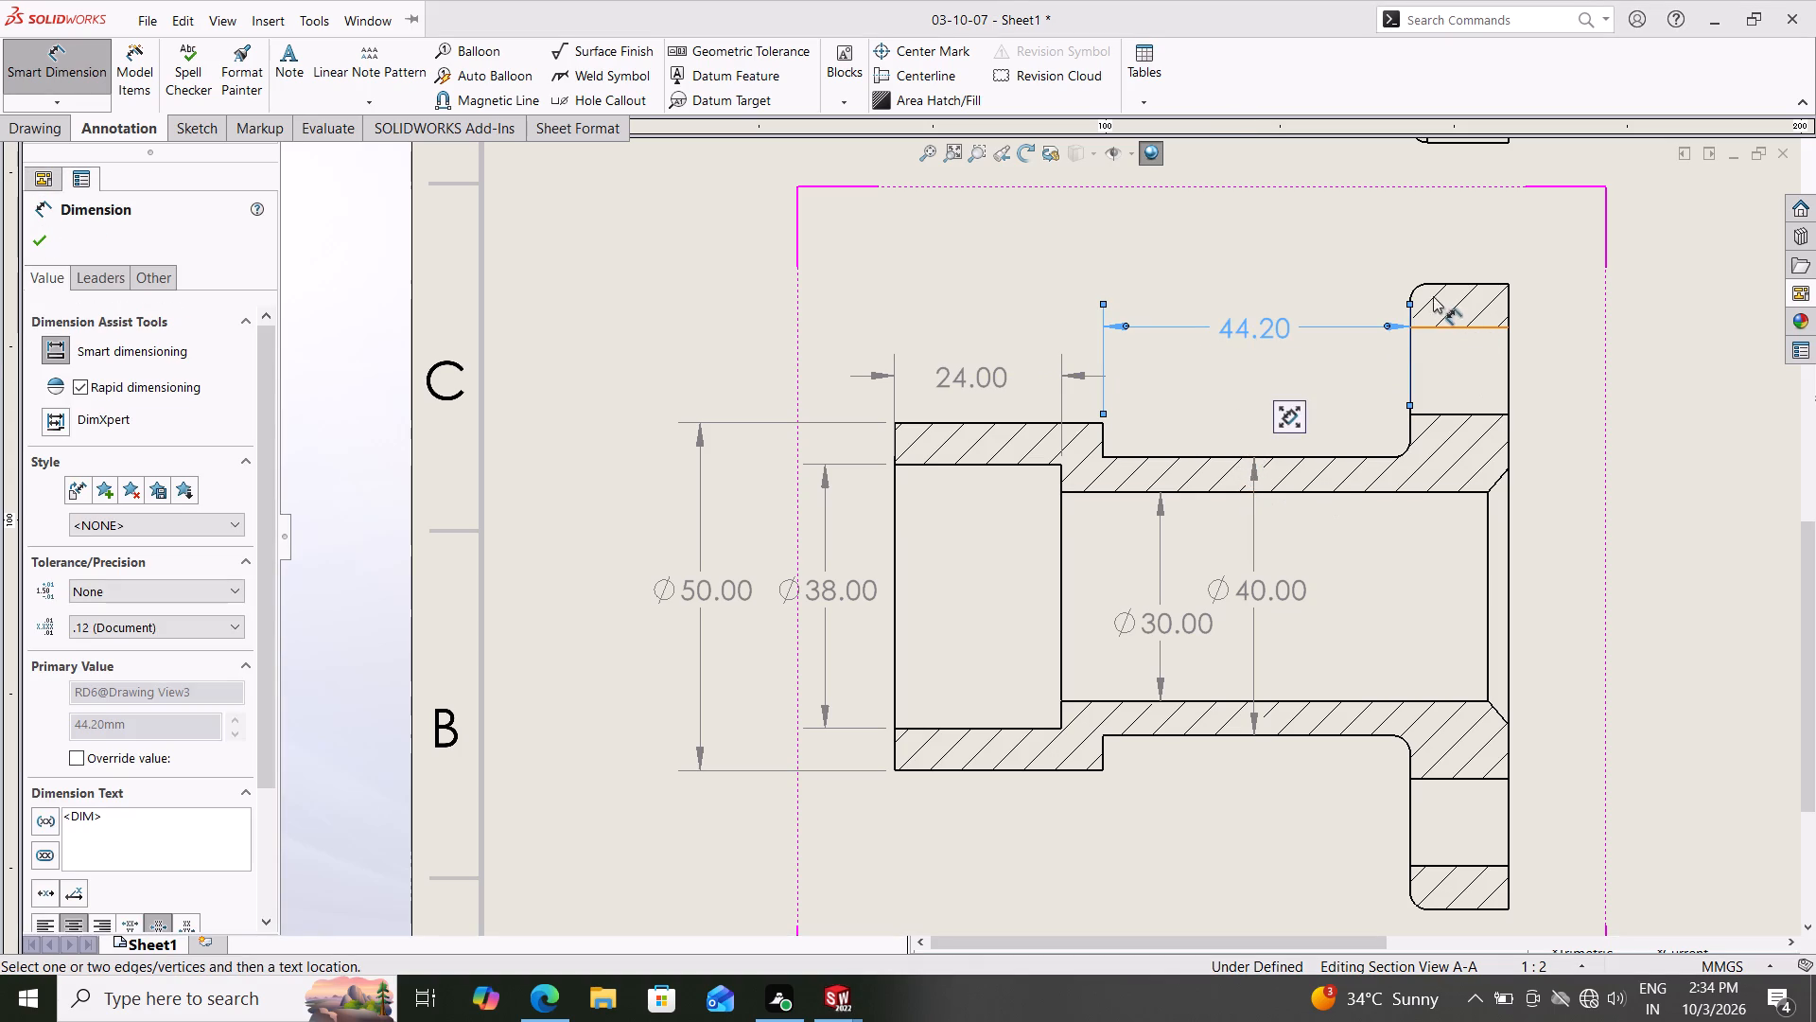
pyautogui.click(1410, 379)
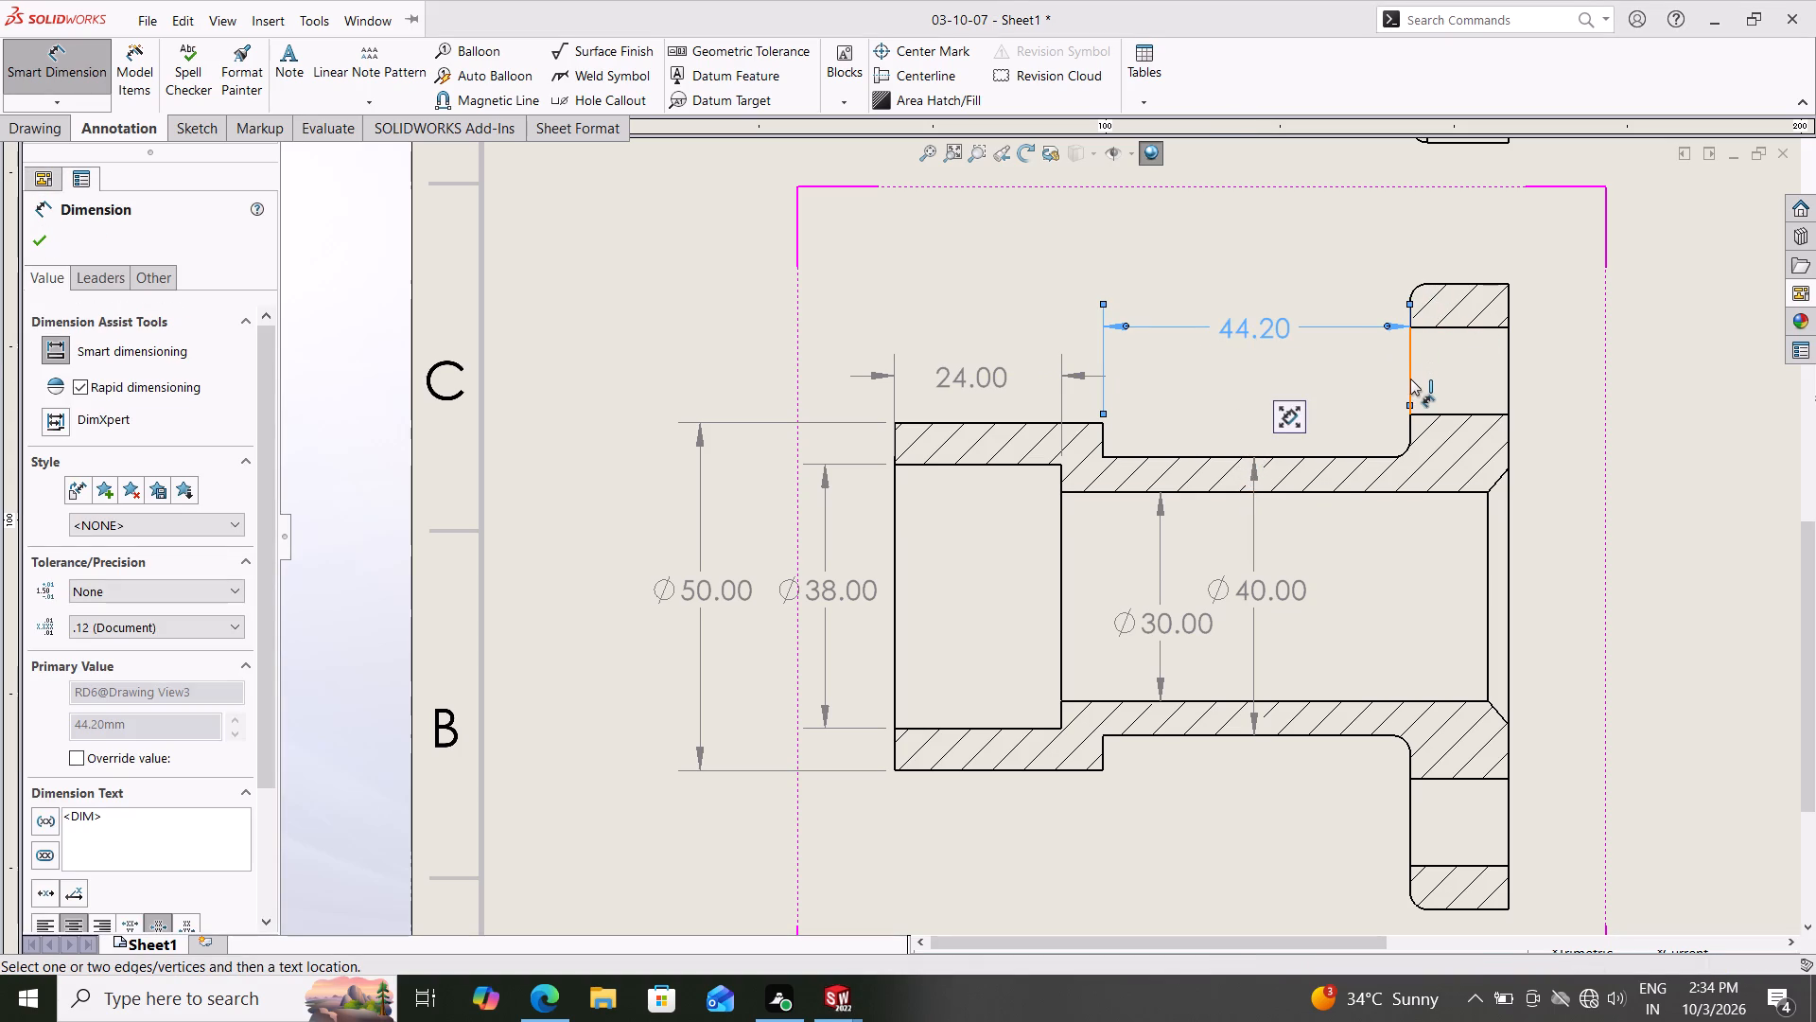
pyautogui.click(1510, 372)
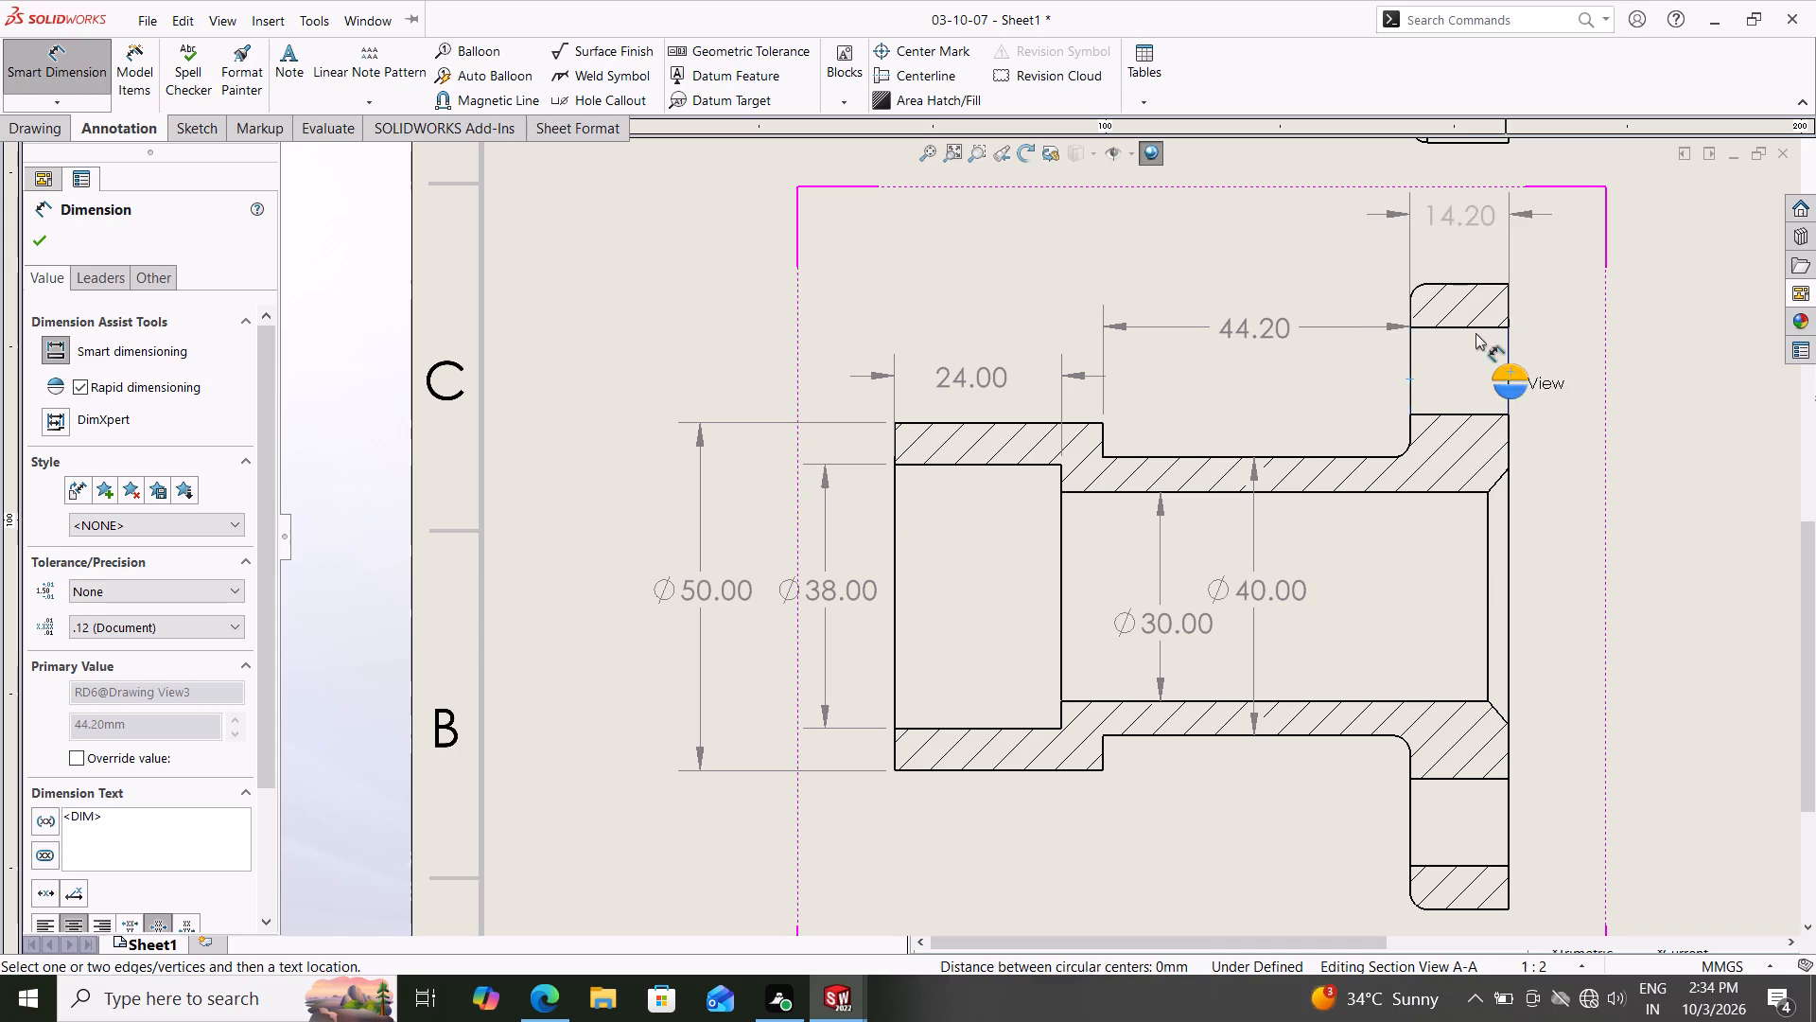
pyautogui.click(1452, 235)
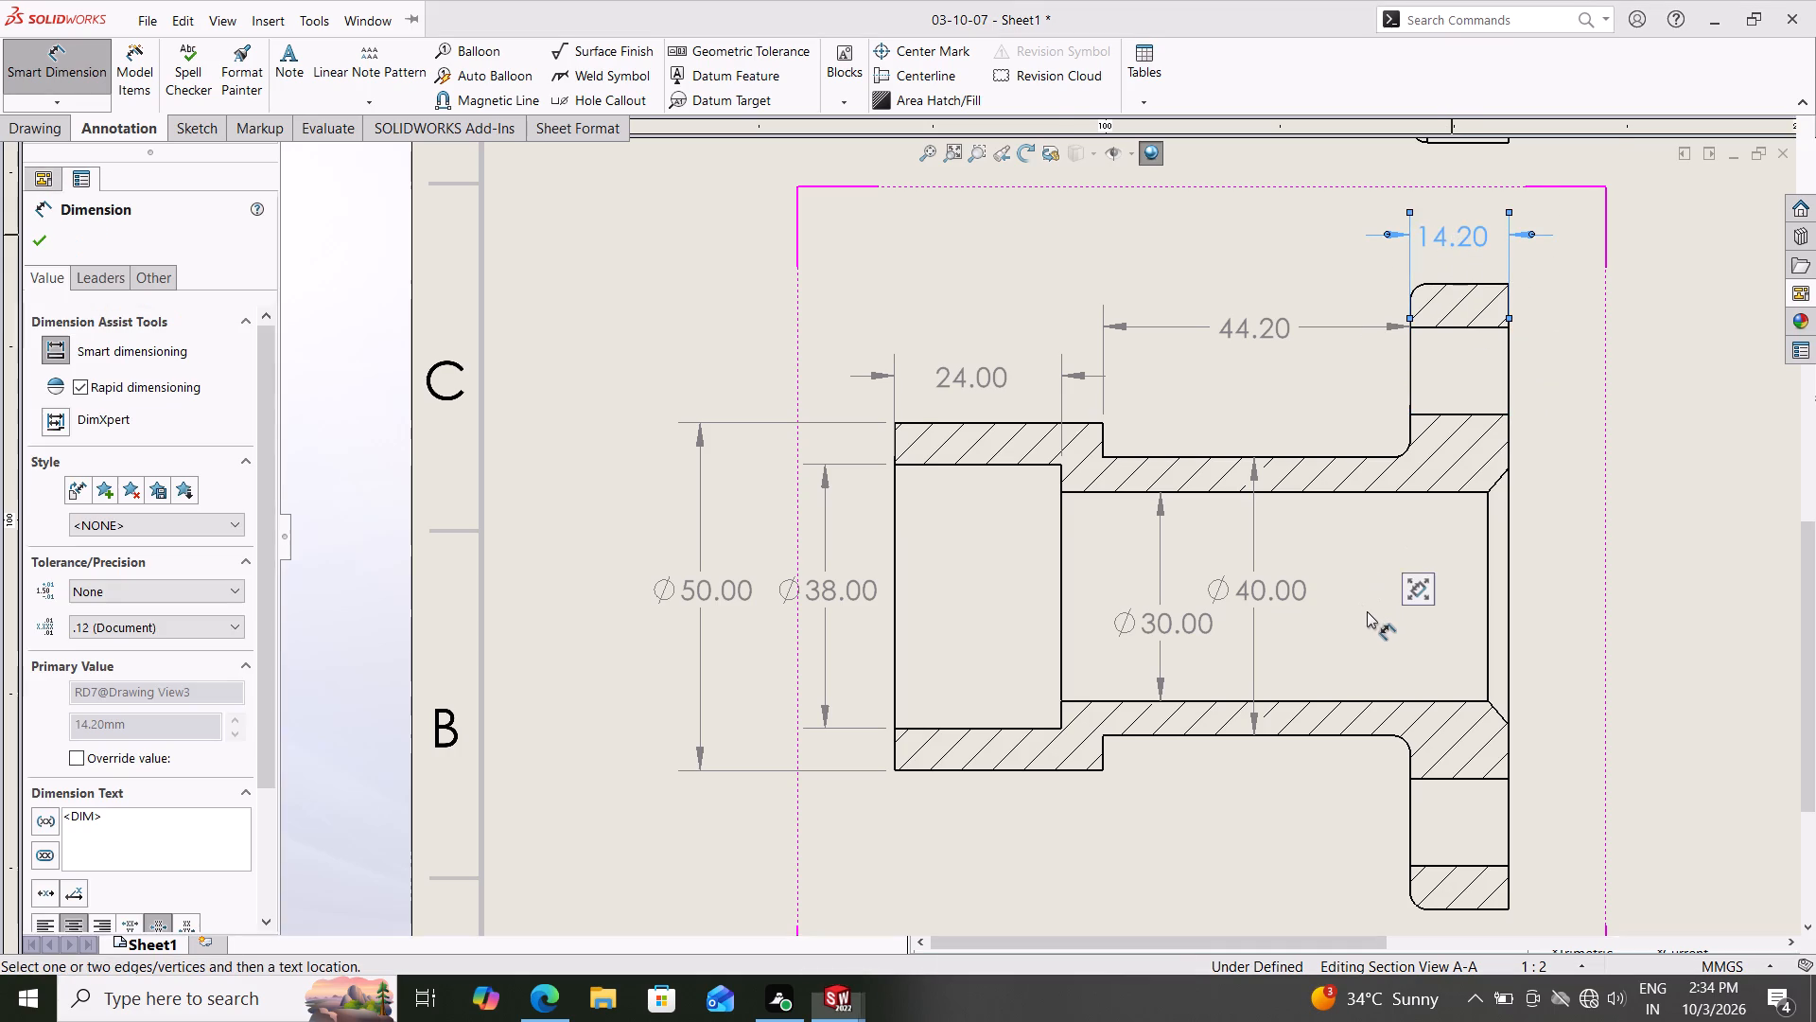
# Dimension the diameter of the flange's lower bolt hole in section view A-A, placing it on the collar side of the flange.
pyautogui.scroll(-1, 1369, 613)
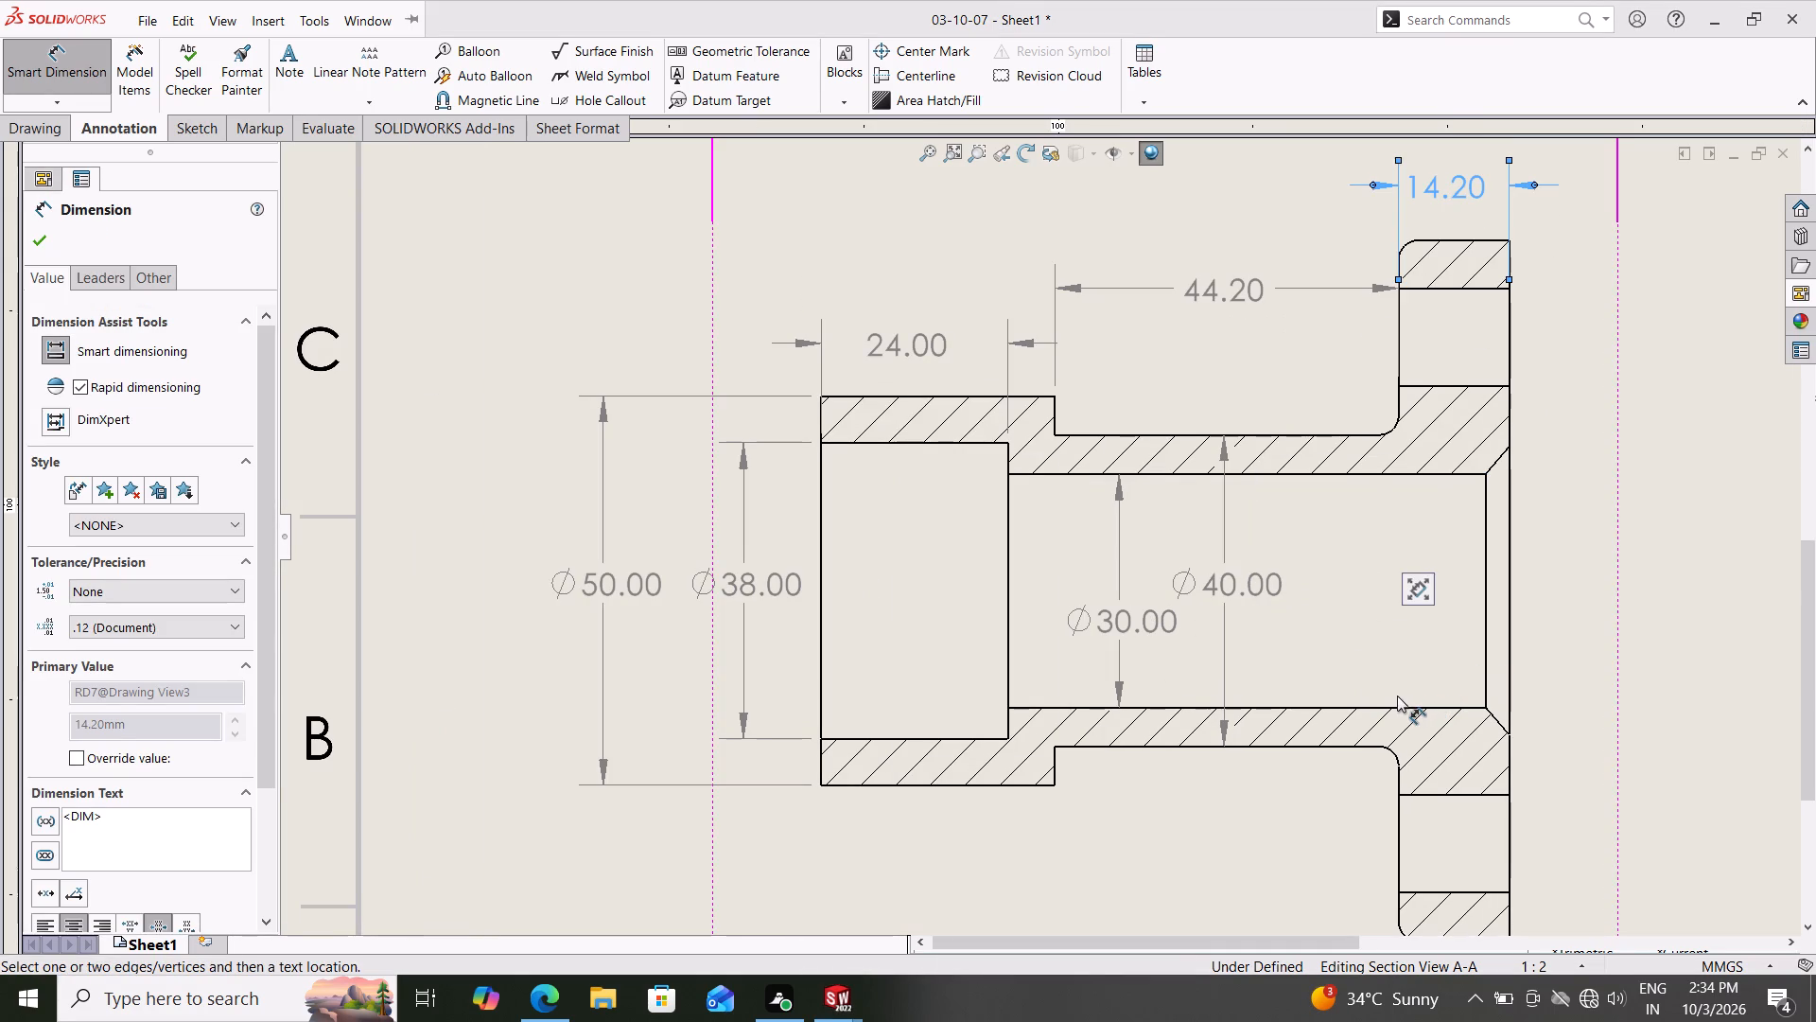
pyautogui.scroll(-2, 1356, 714)
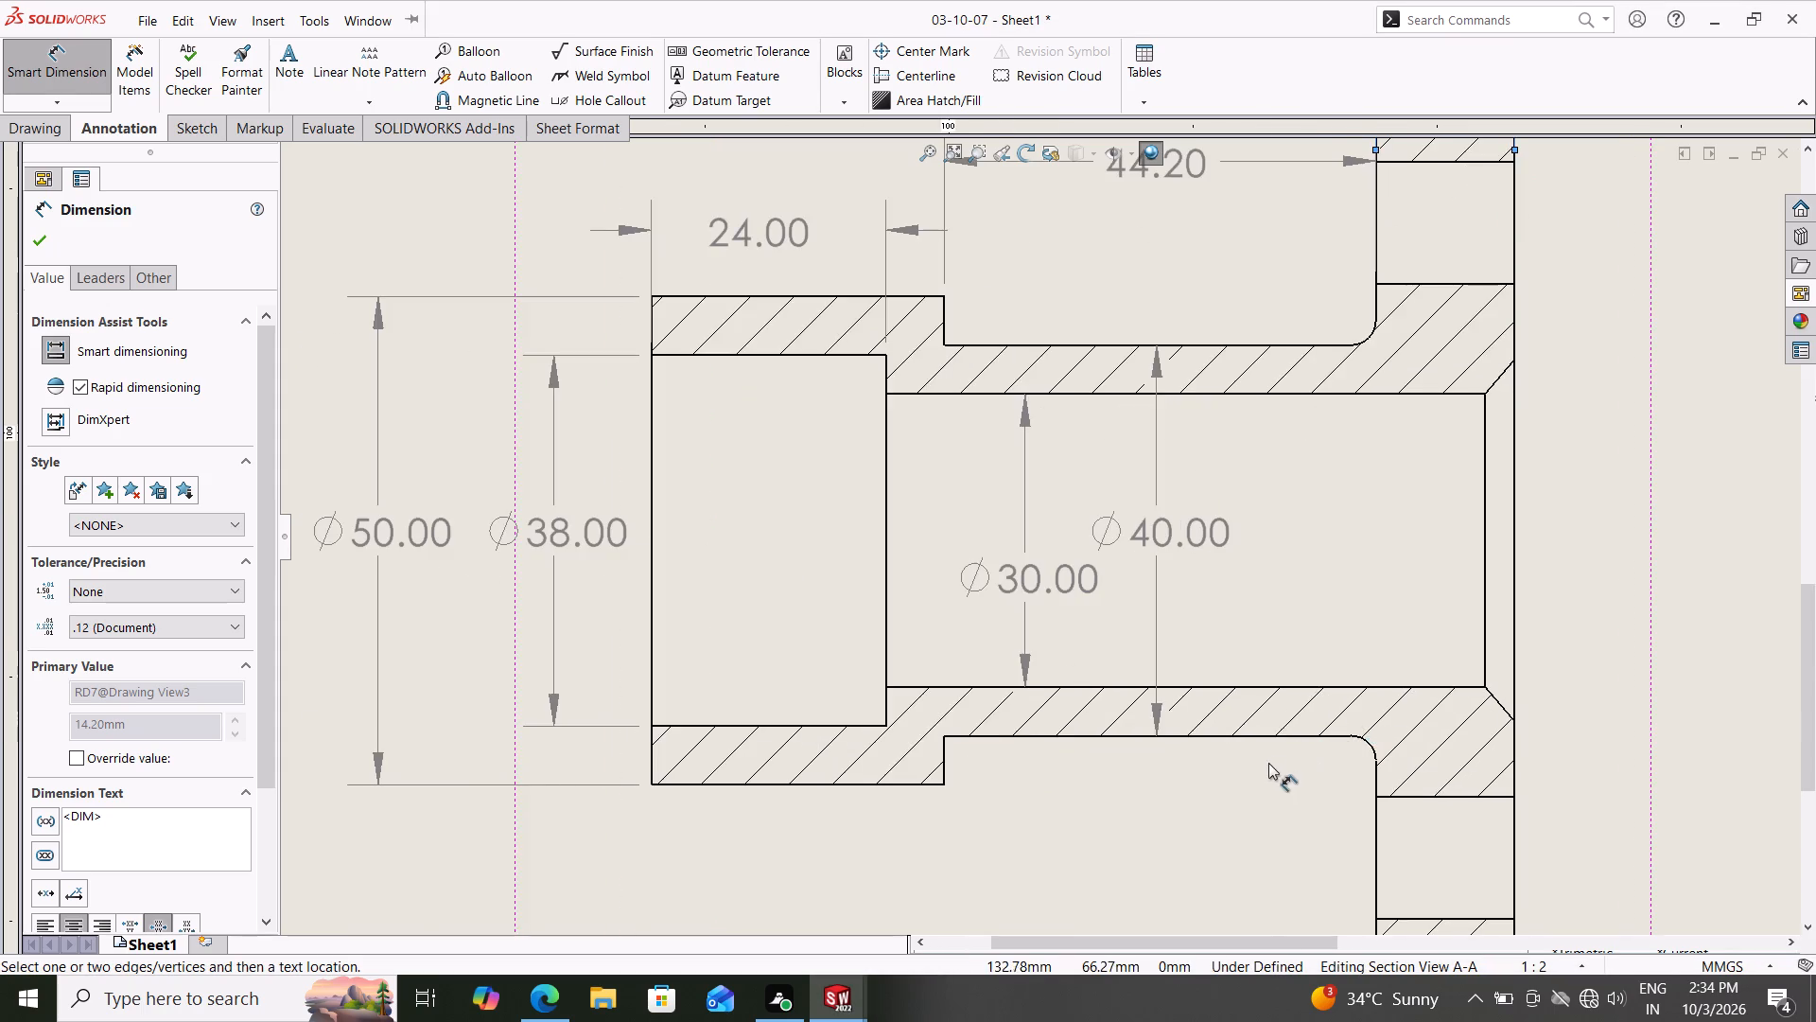
pyautogui.scroll(4, 1268, 763)
pyautogui.scroll(3, 1291, 661)
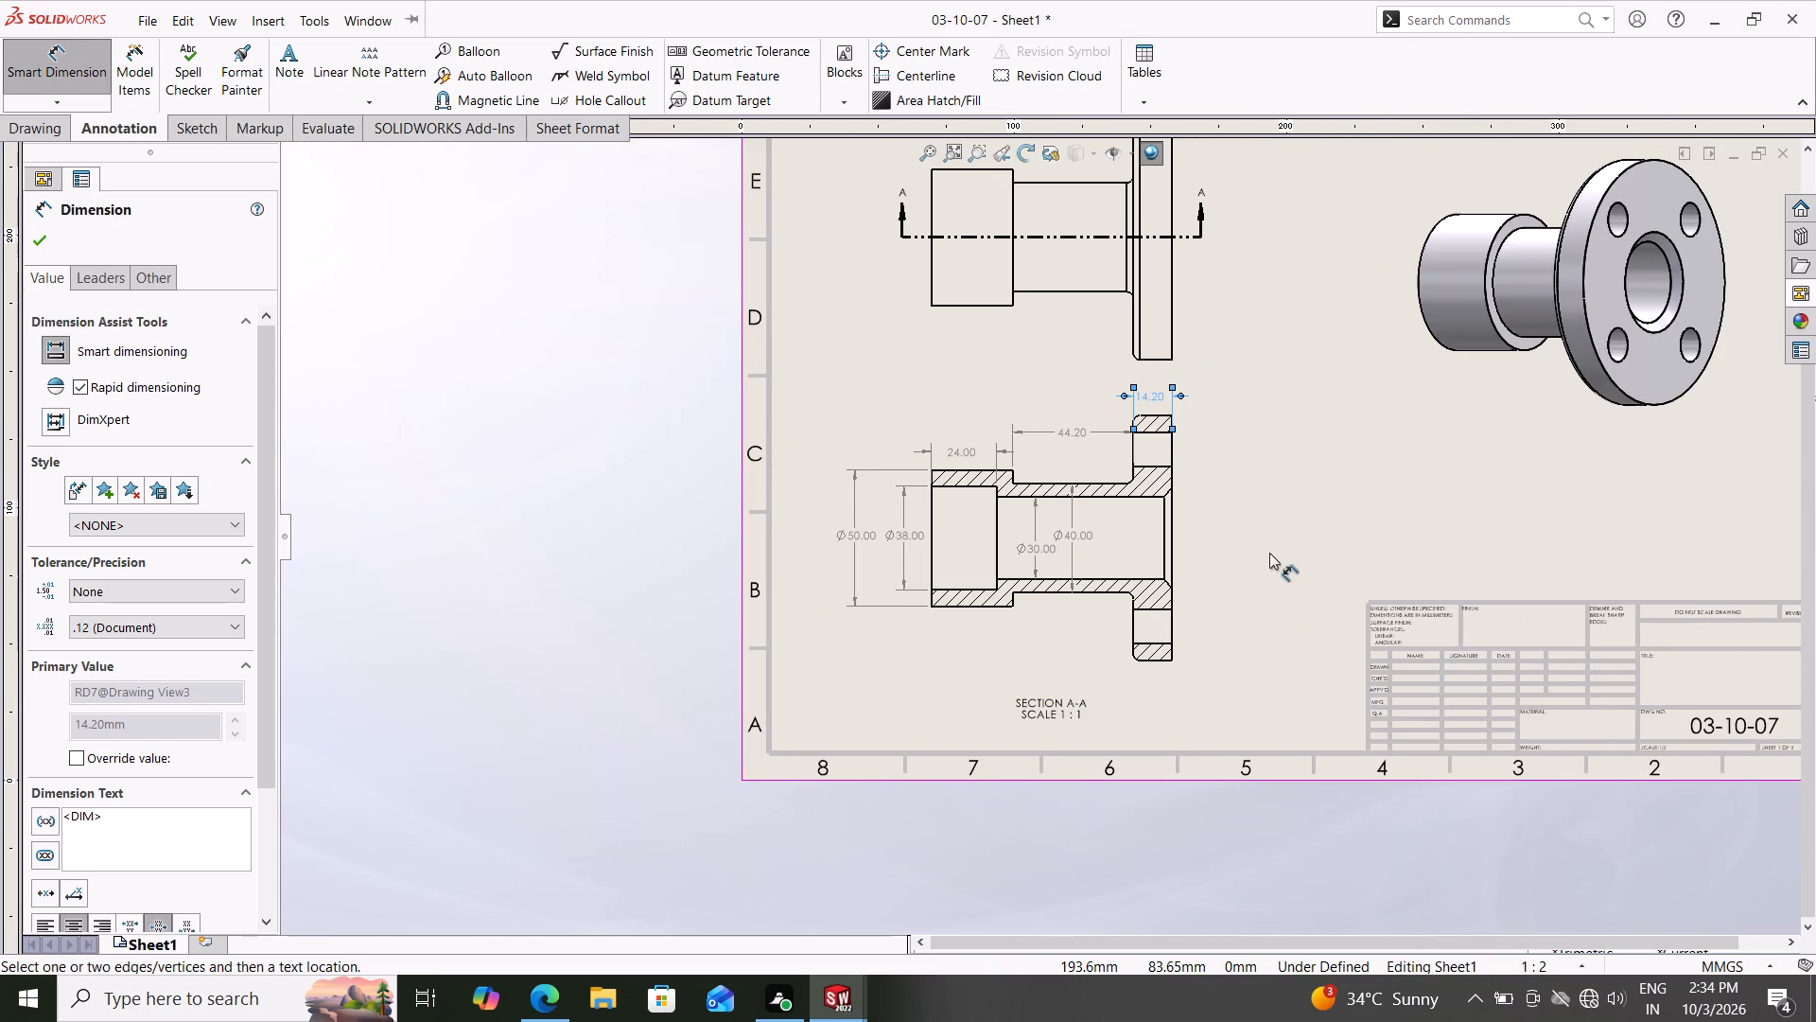
pyautogui.scroll(-3, 1112, 604)
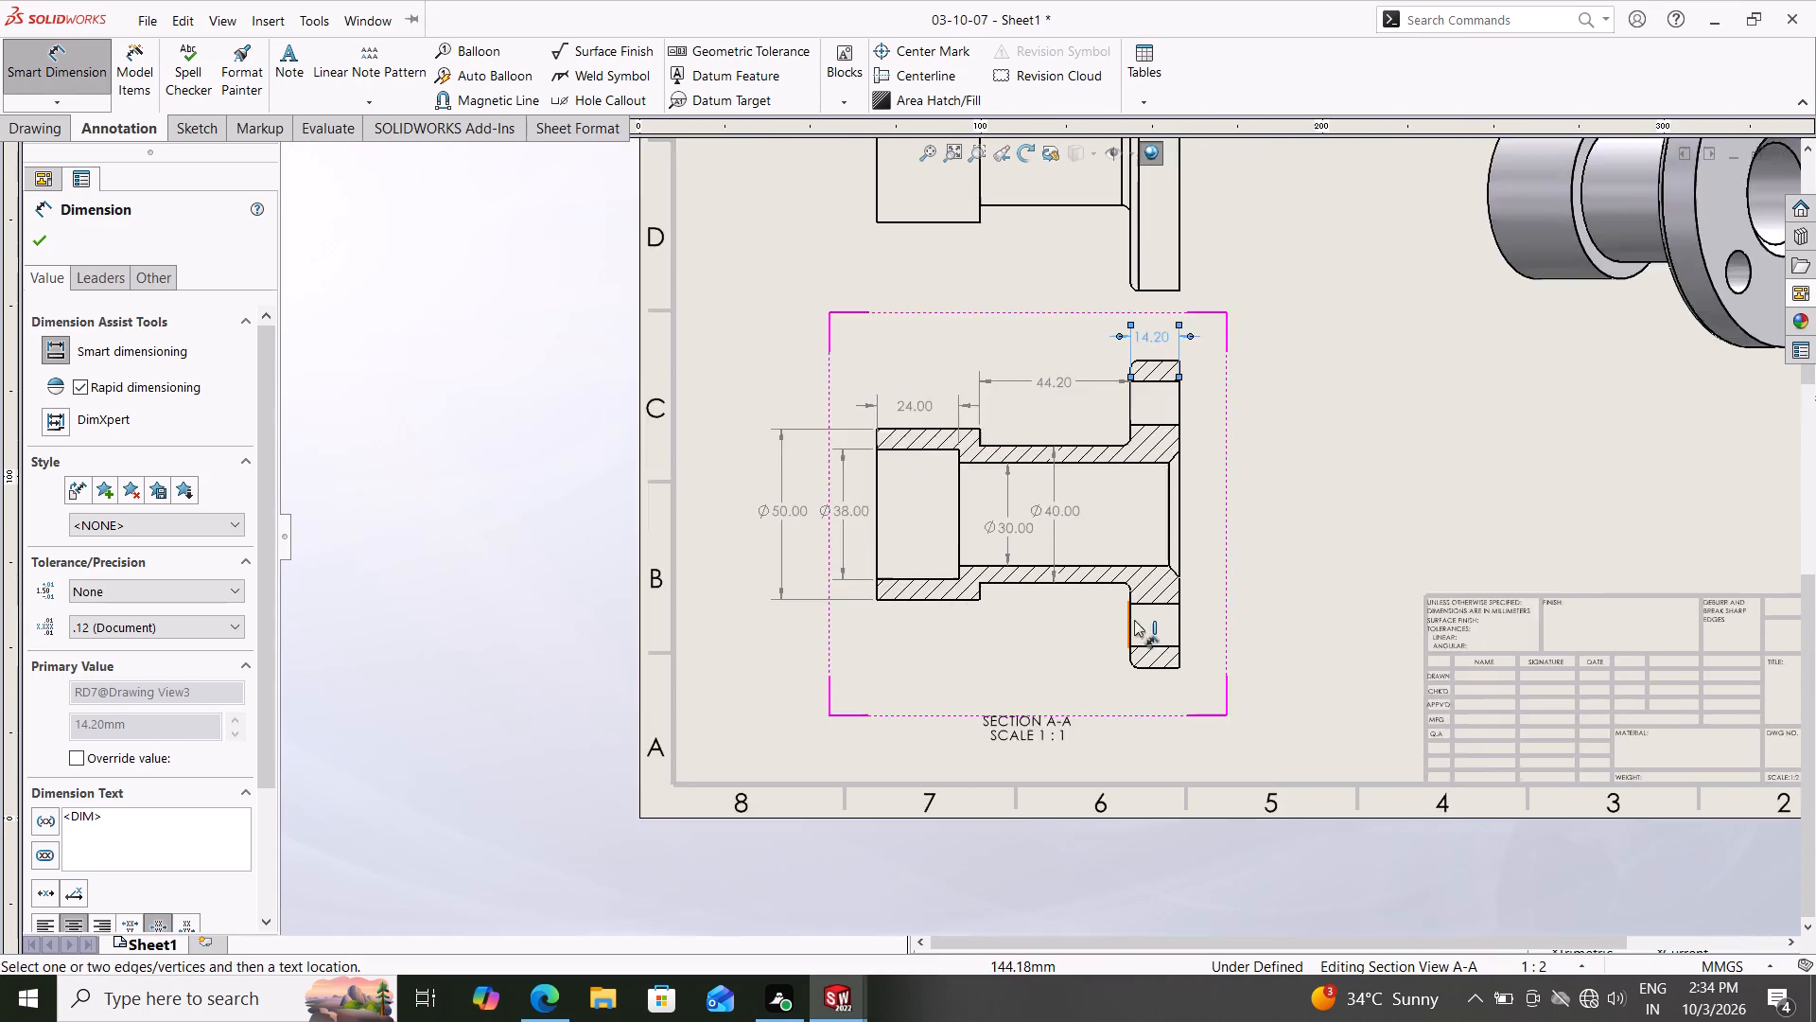
pyautogui.scroll(-2, 1165, 629)
pyautogui.click(1142, 583)
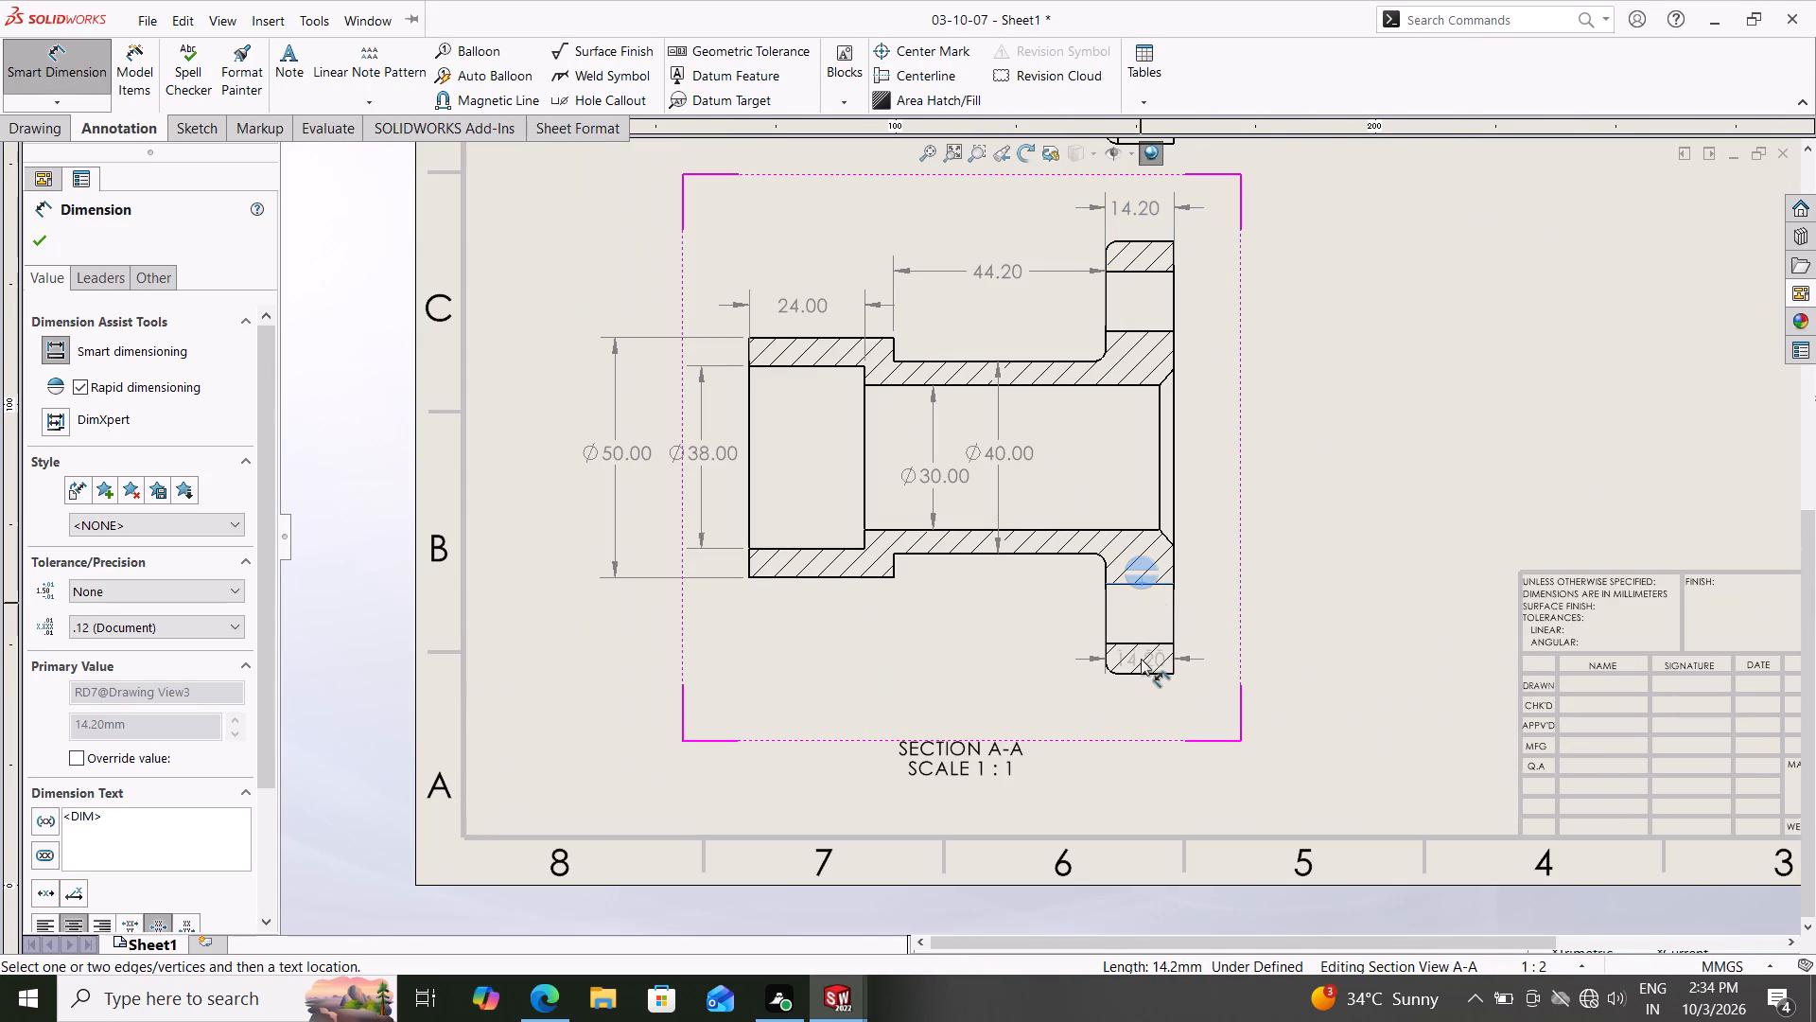
pyautogui.moveTo(1149, 641); pyautogui.dragTo(1135, 629)
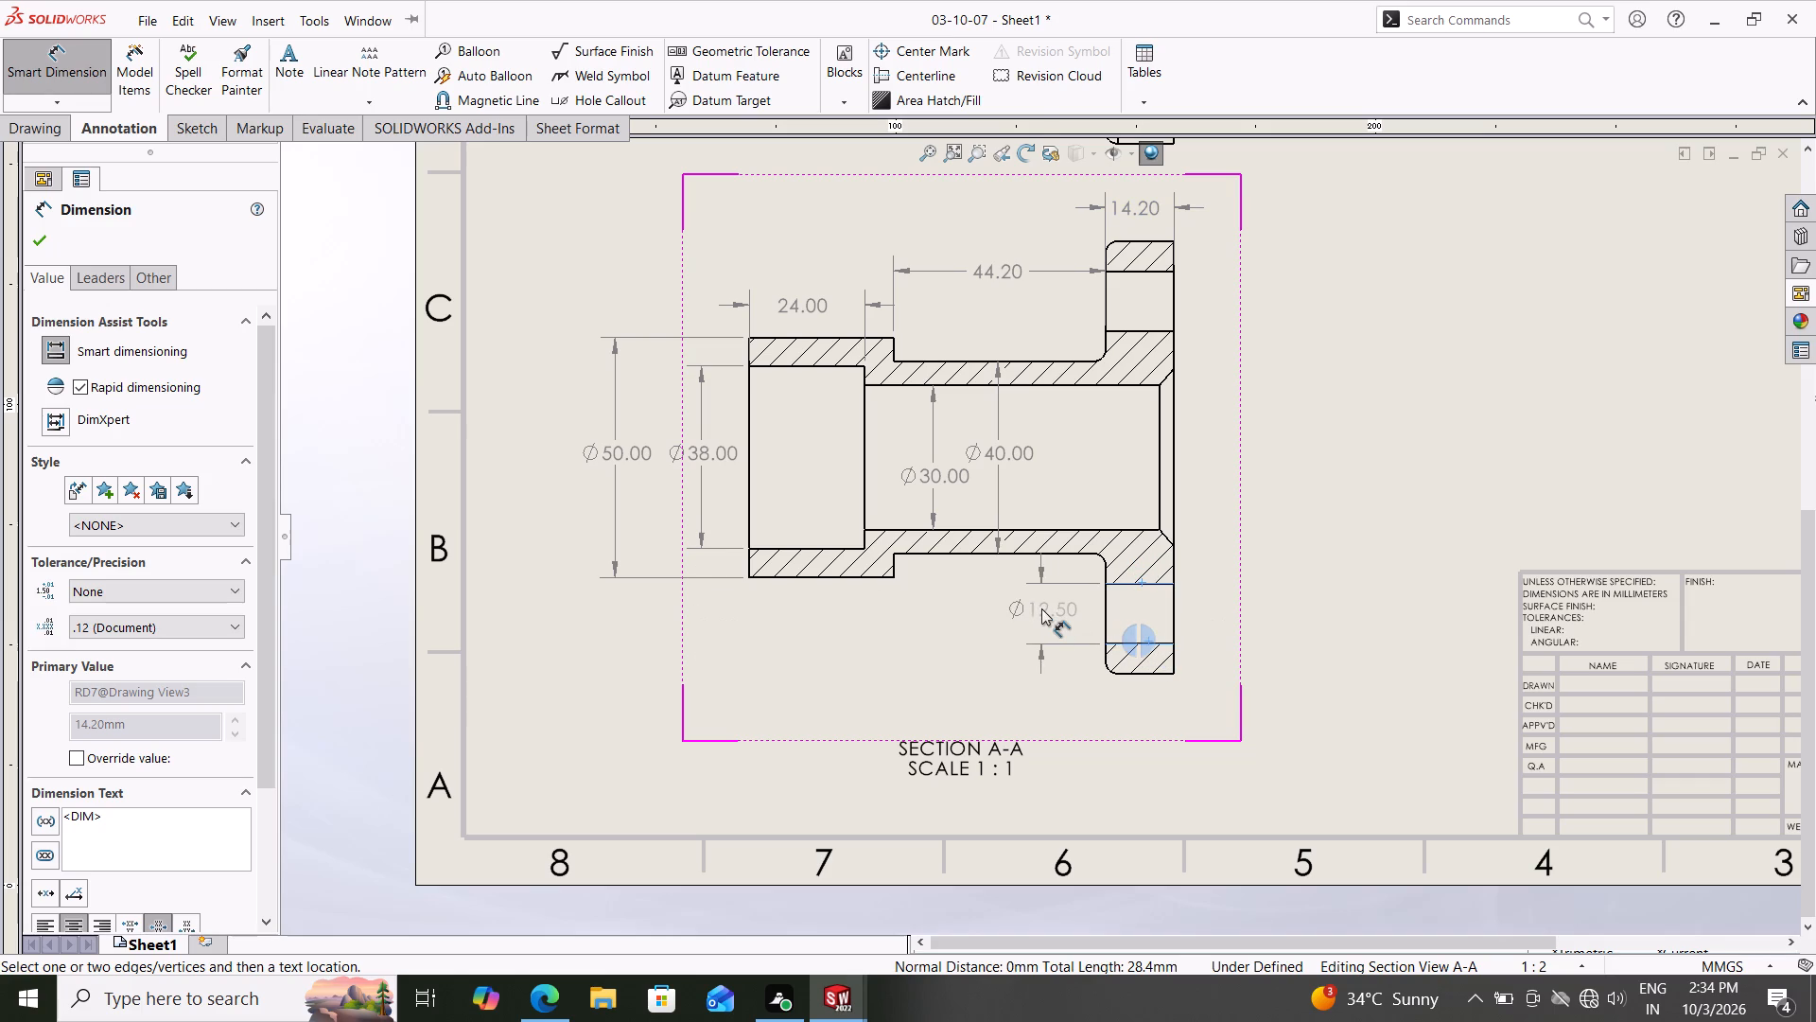
pyautogui.click(1048, 615)
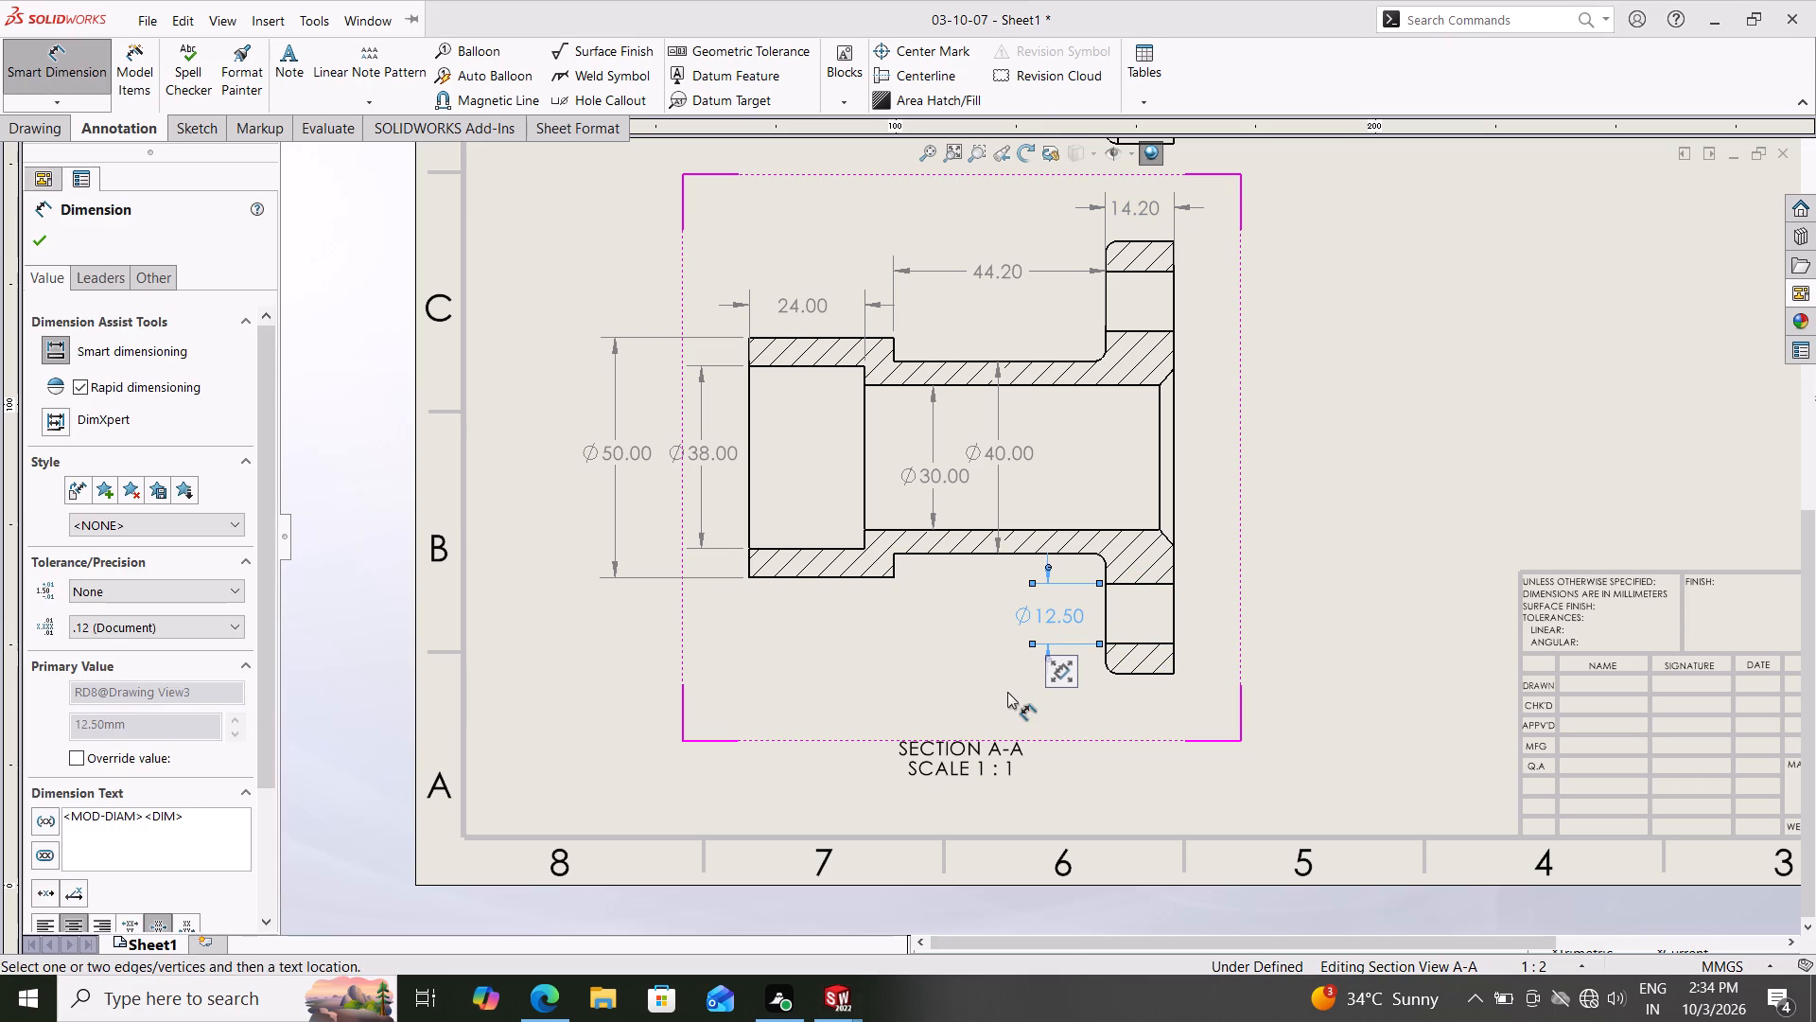
# Dimension the flange's outer diameter in section view A-A, placing it beyond the flange face, and finish dimensioning.
pyautogui.scroll(-2, 1391, 513)
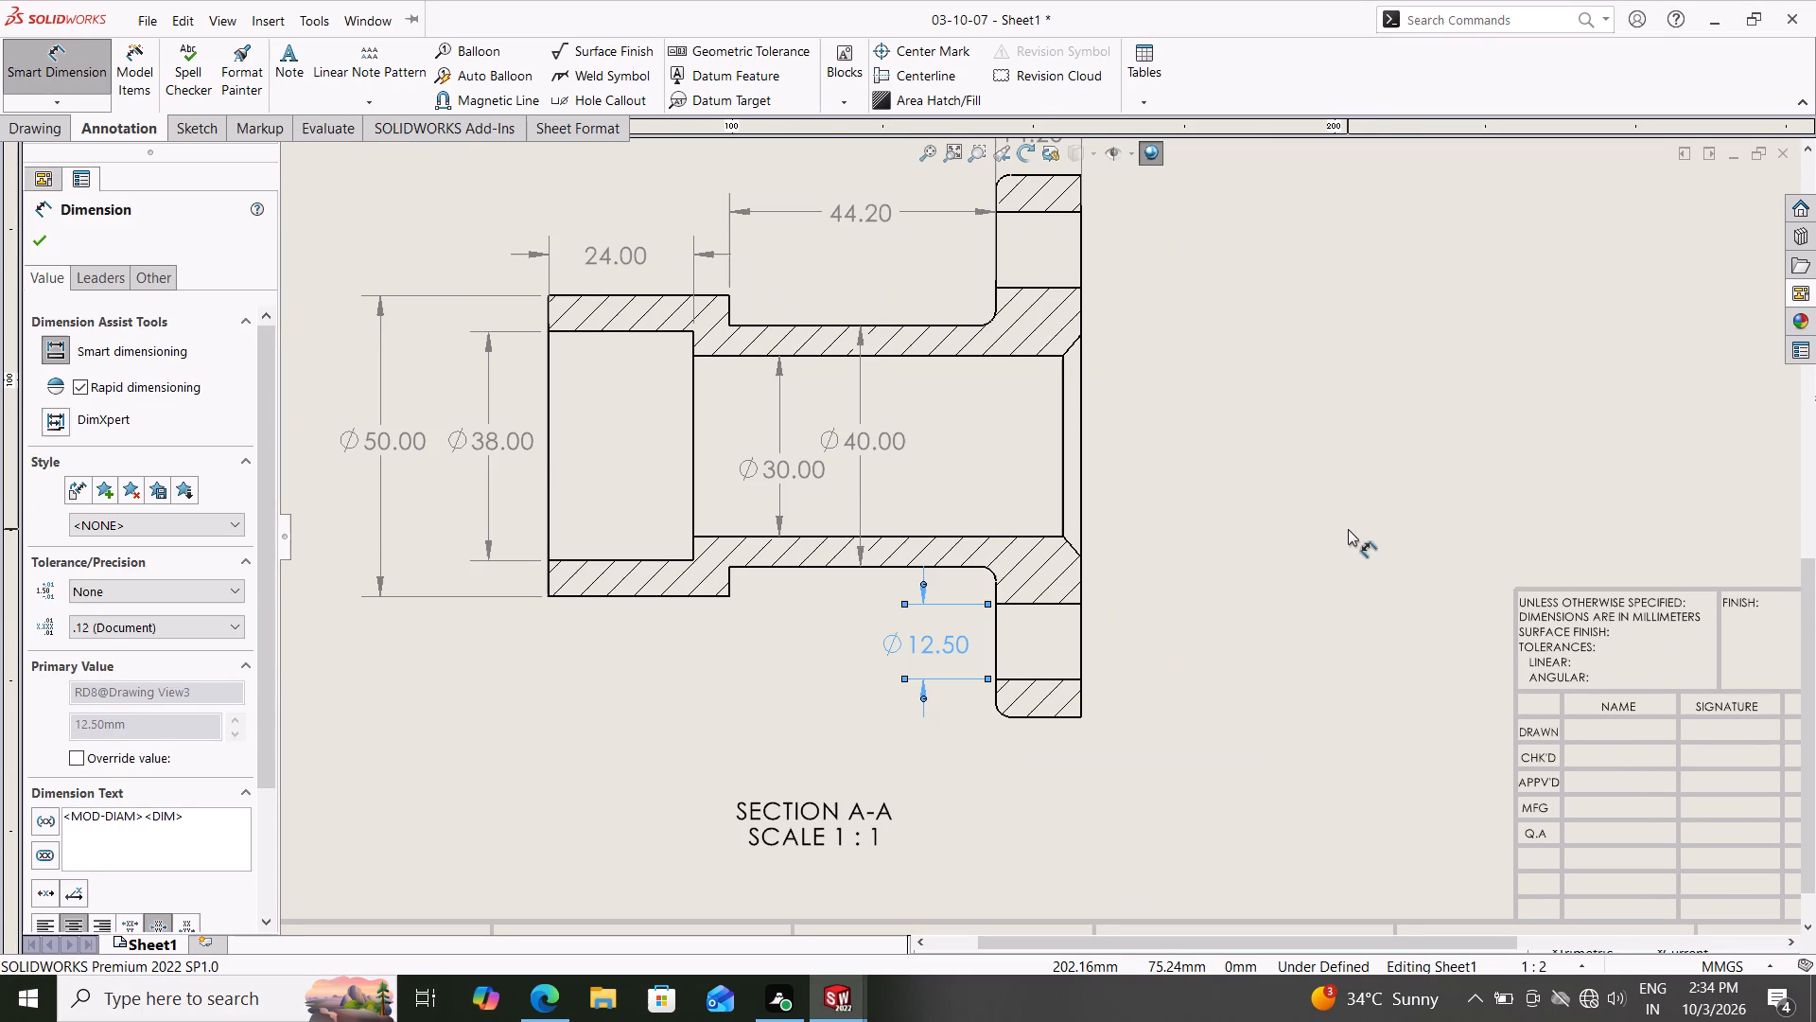
pyautogui.click(1049, 719)
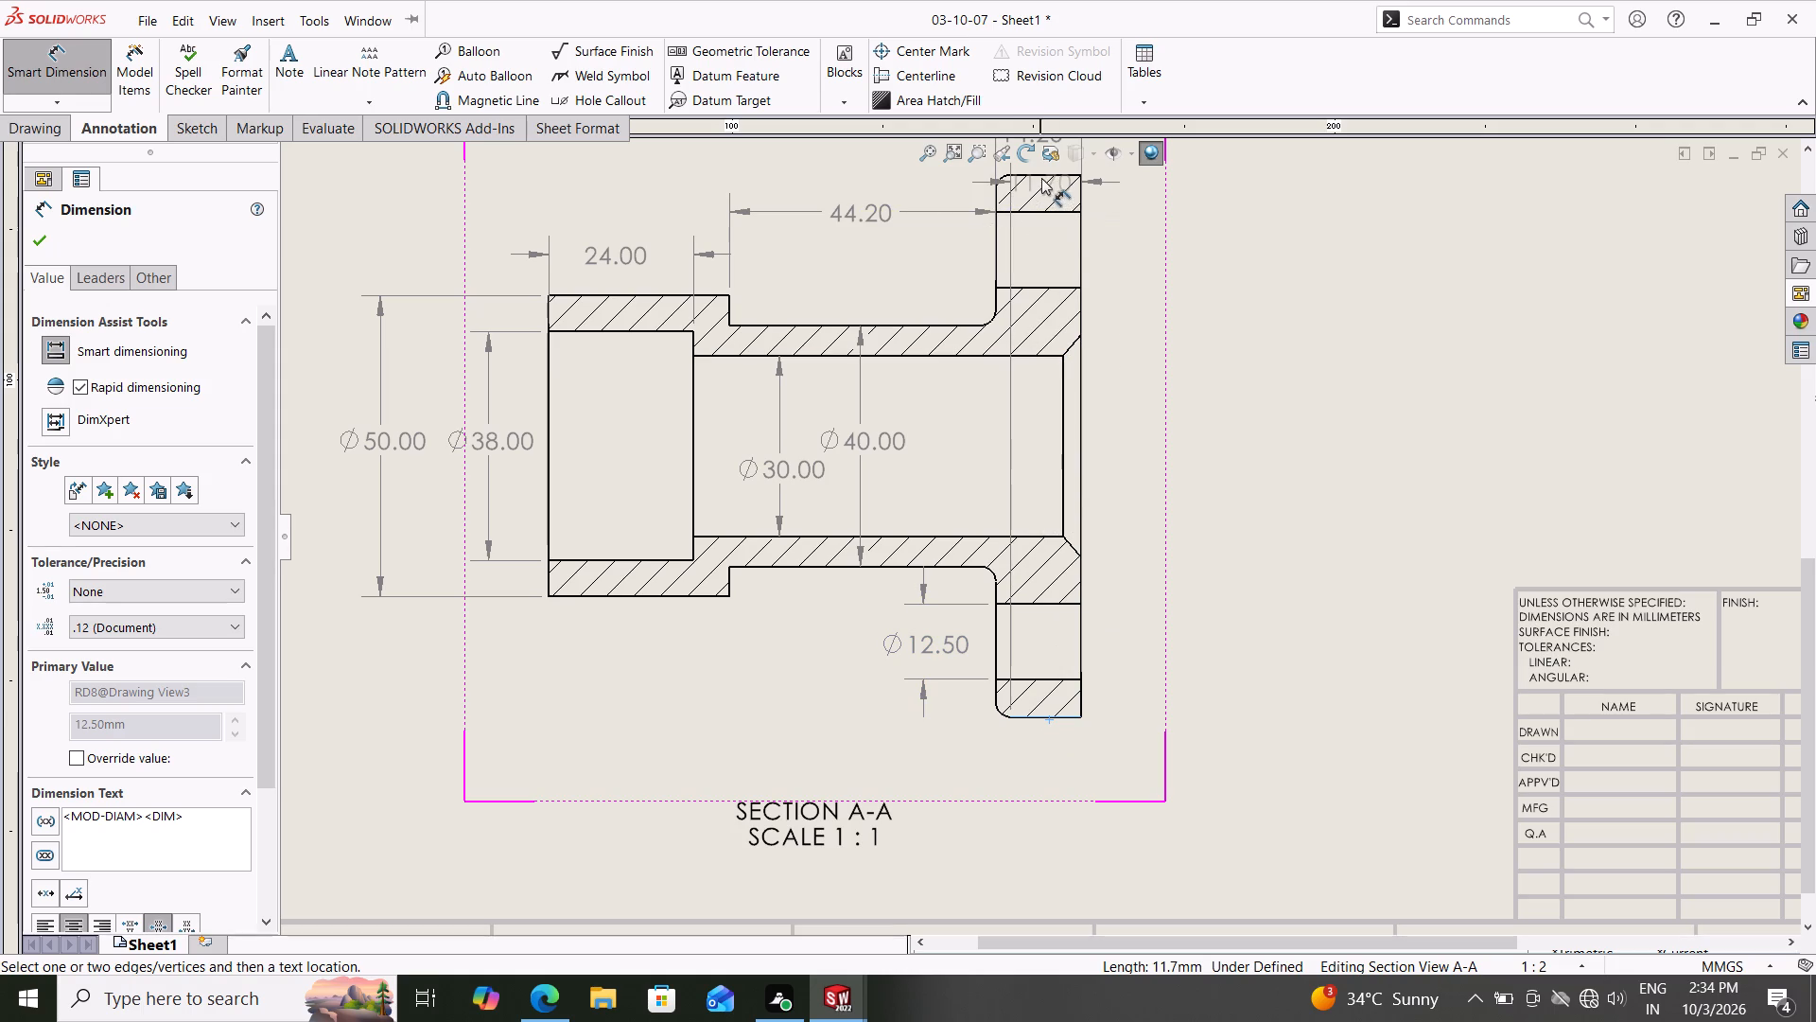
pyautogui.click(1044, 176)
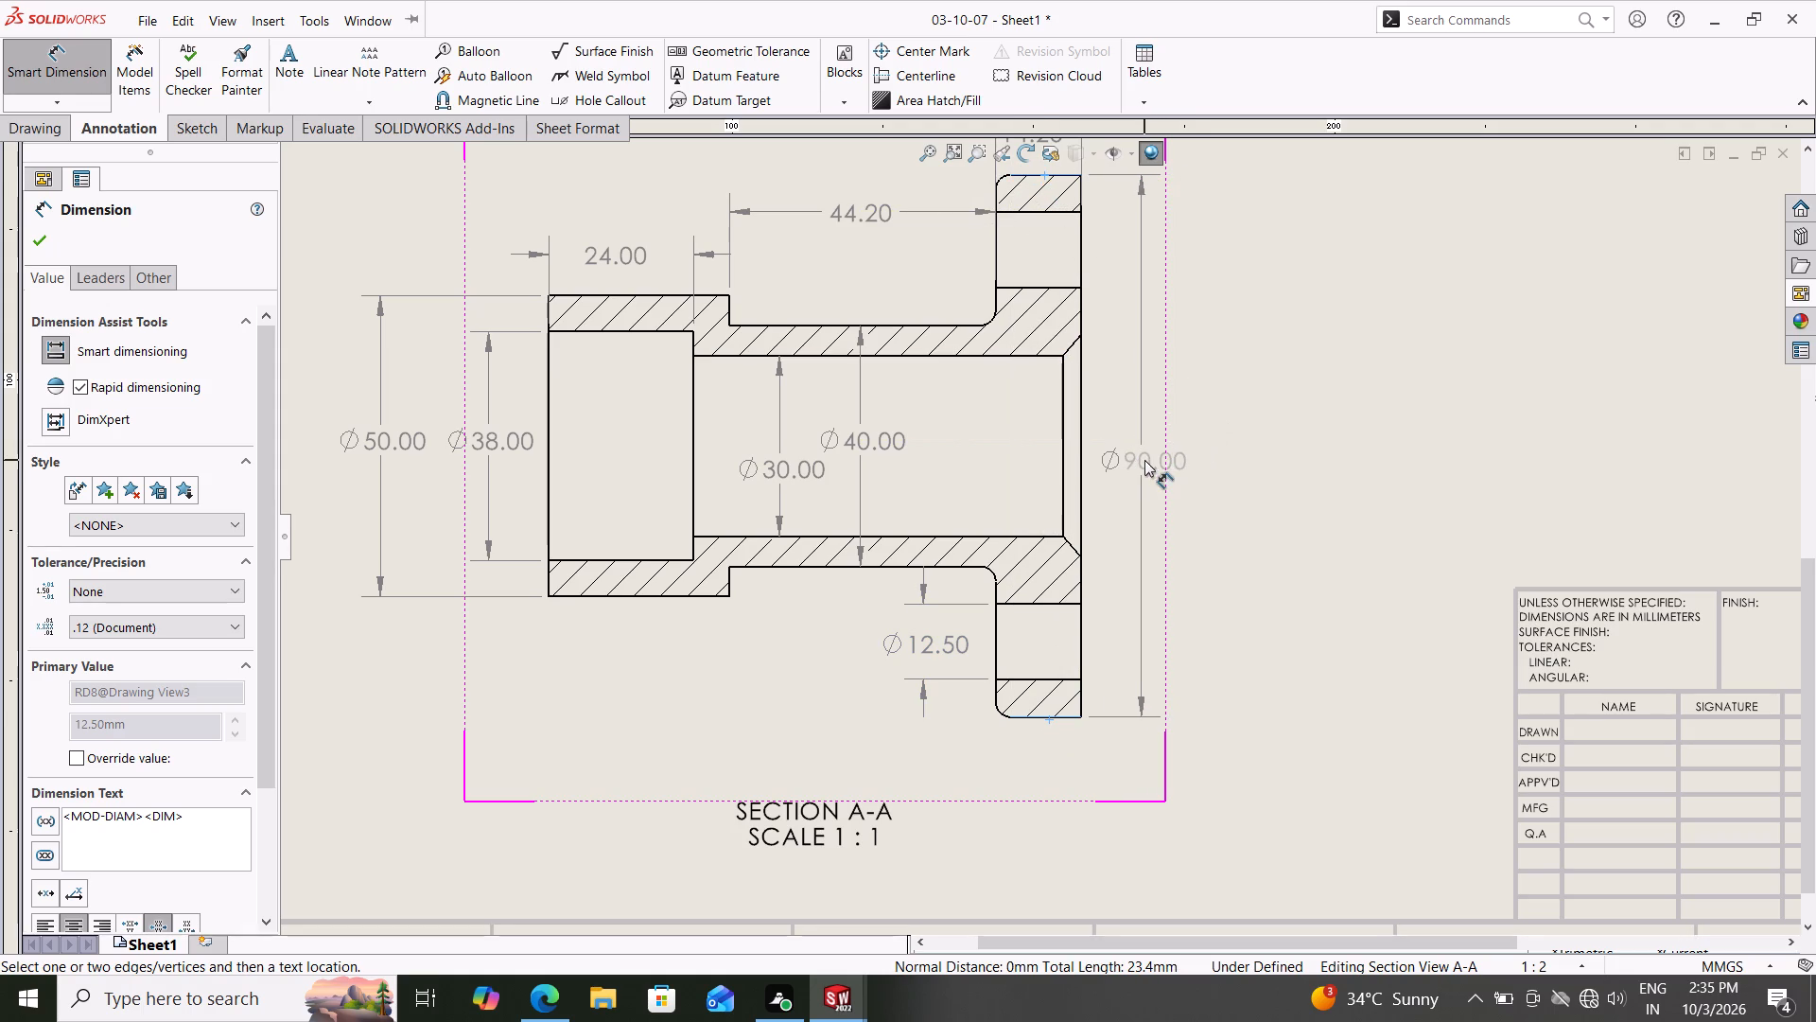
pyautogui.click(1144, 460)
pyautogui.scroll(-2, 1258, 536)
pyautogui.scroll(4, 1256, 559)
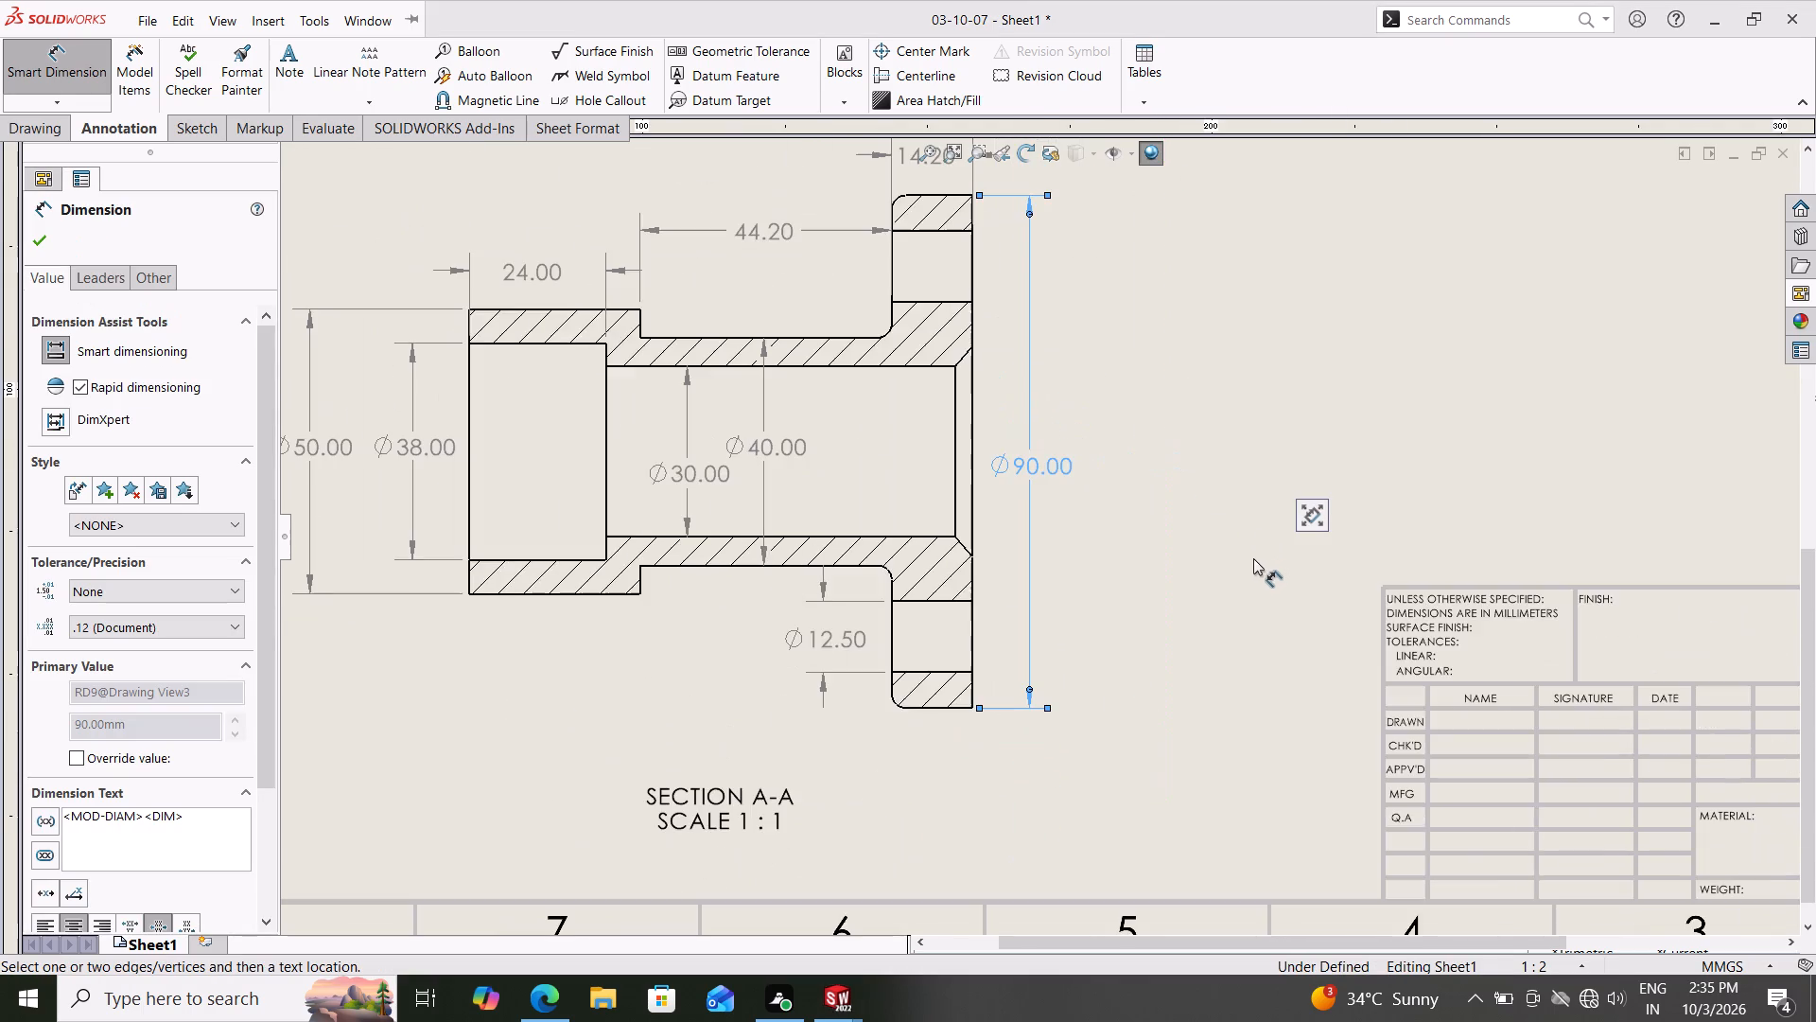
pyautogui.scroll(3, 1219, 558)
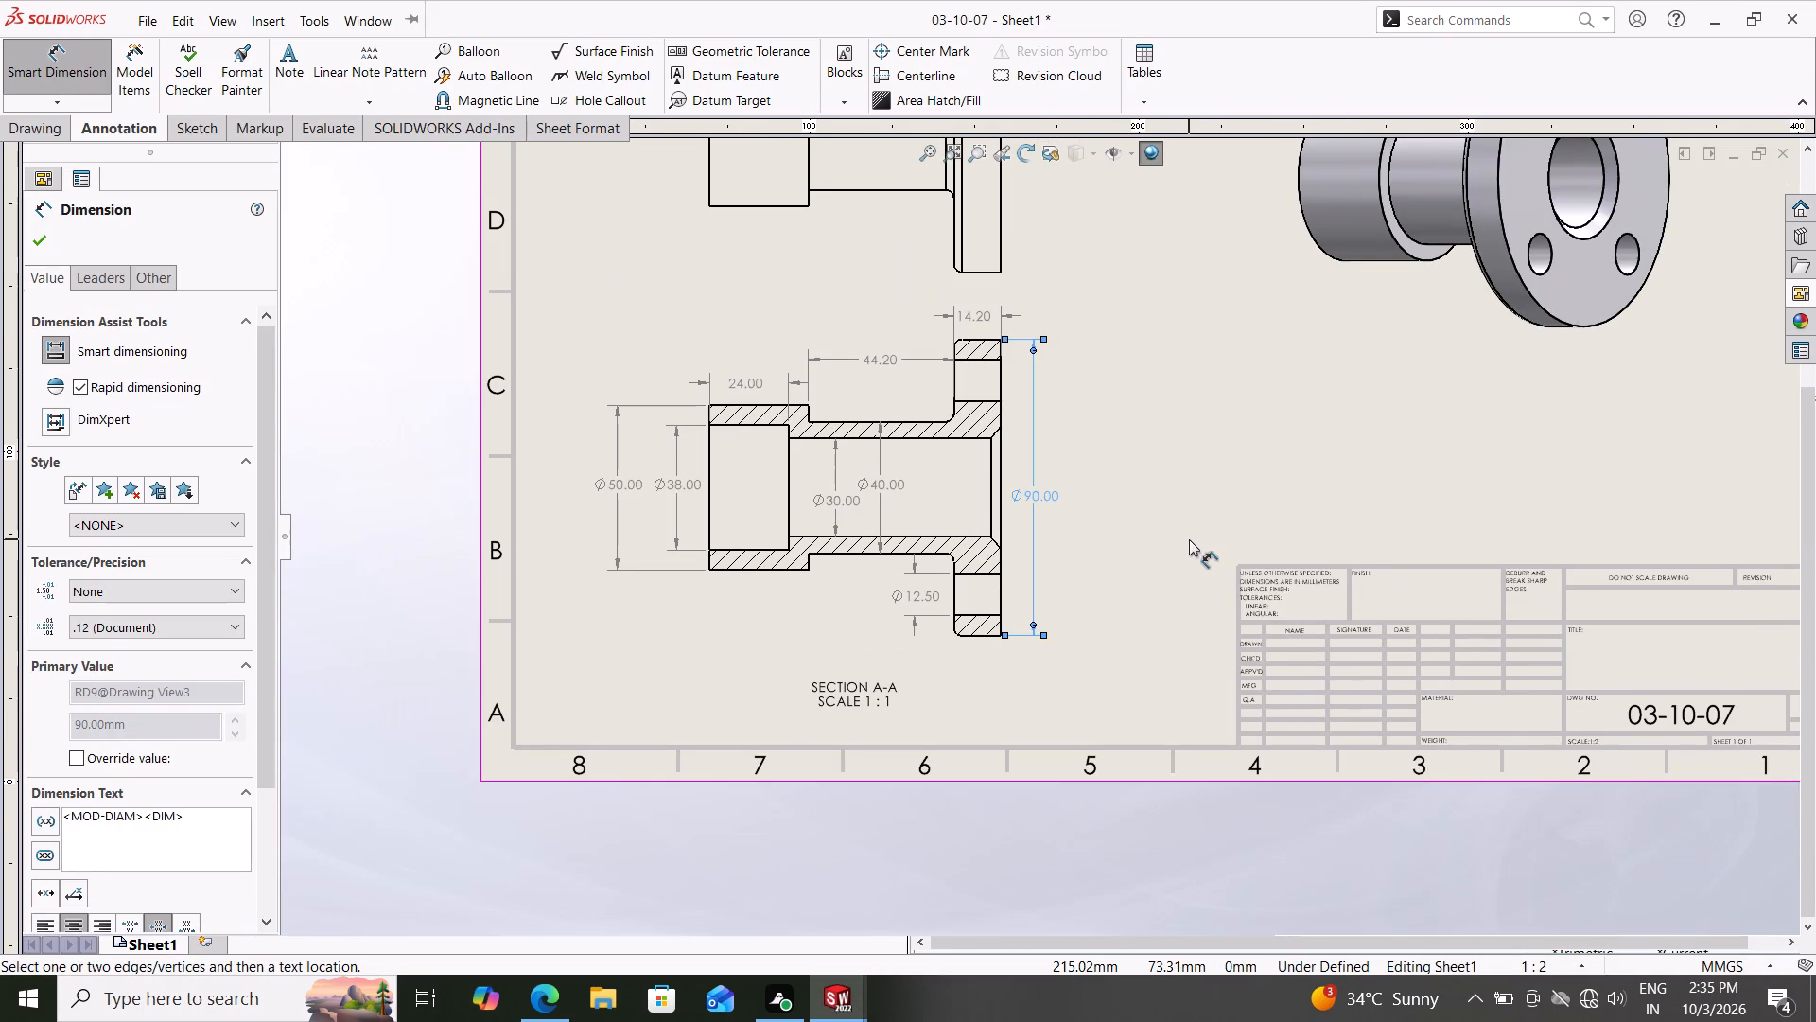
pyautogui.scroll(2, 1179, 519)
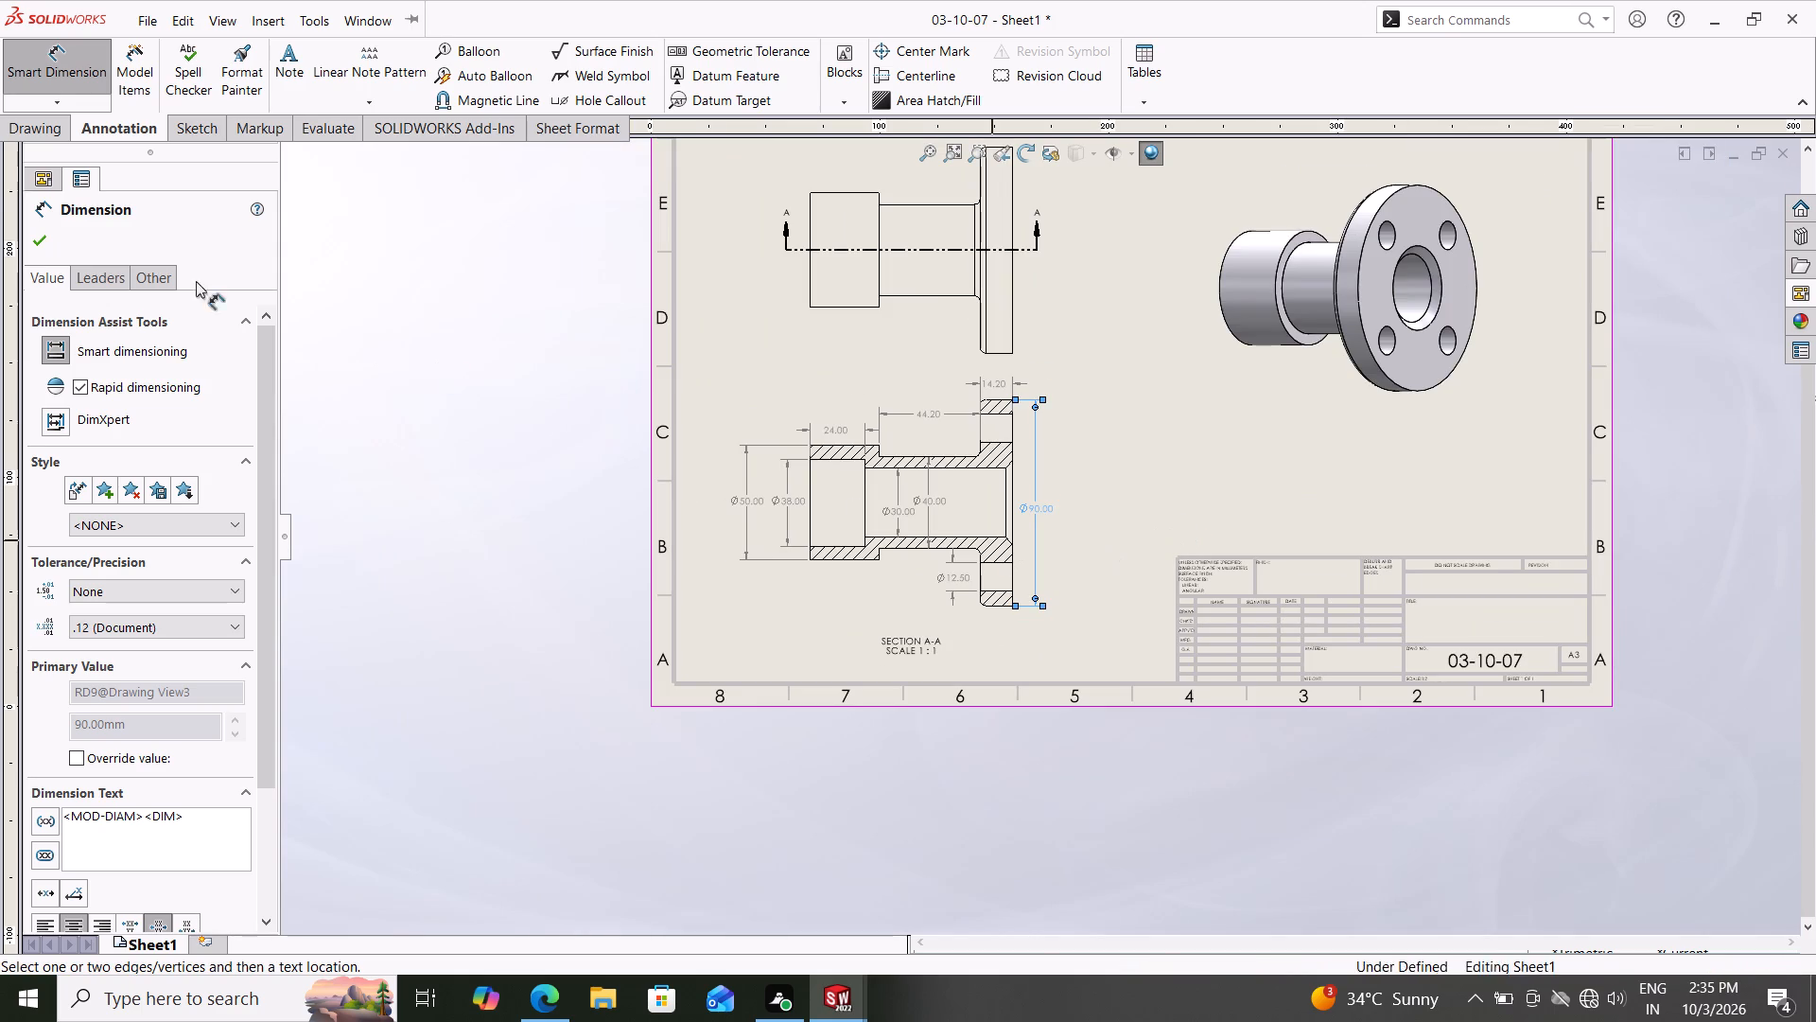
pyautogui.click(48, 246)
# Move the shaded isometric view closer to the sheet's upper-right corner.
pyautogui.scroll(2, 1221, 432)
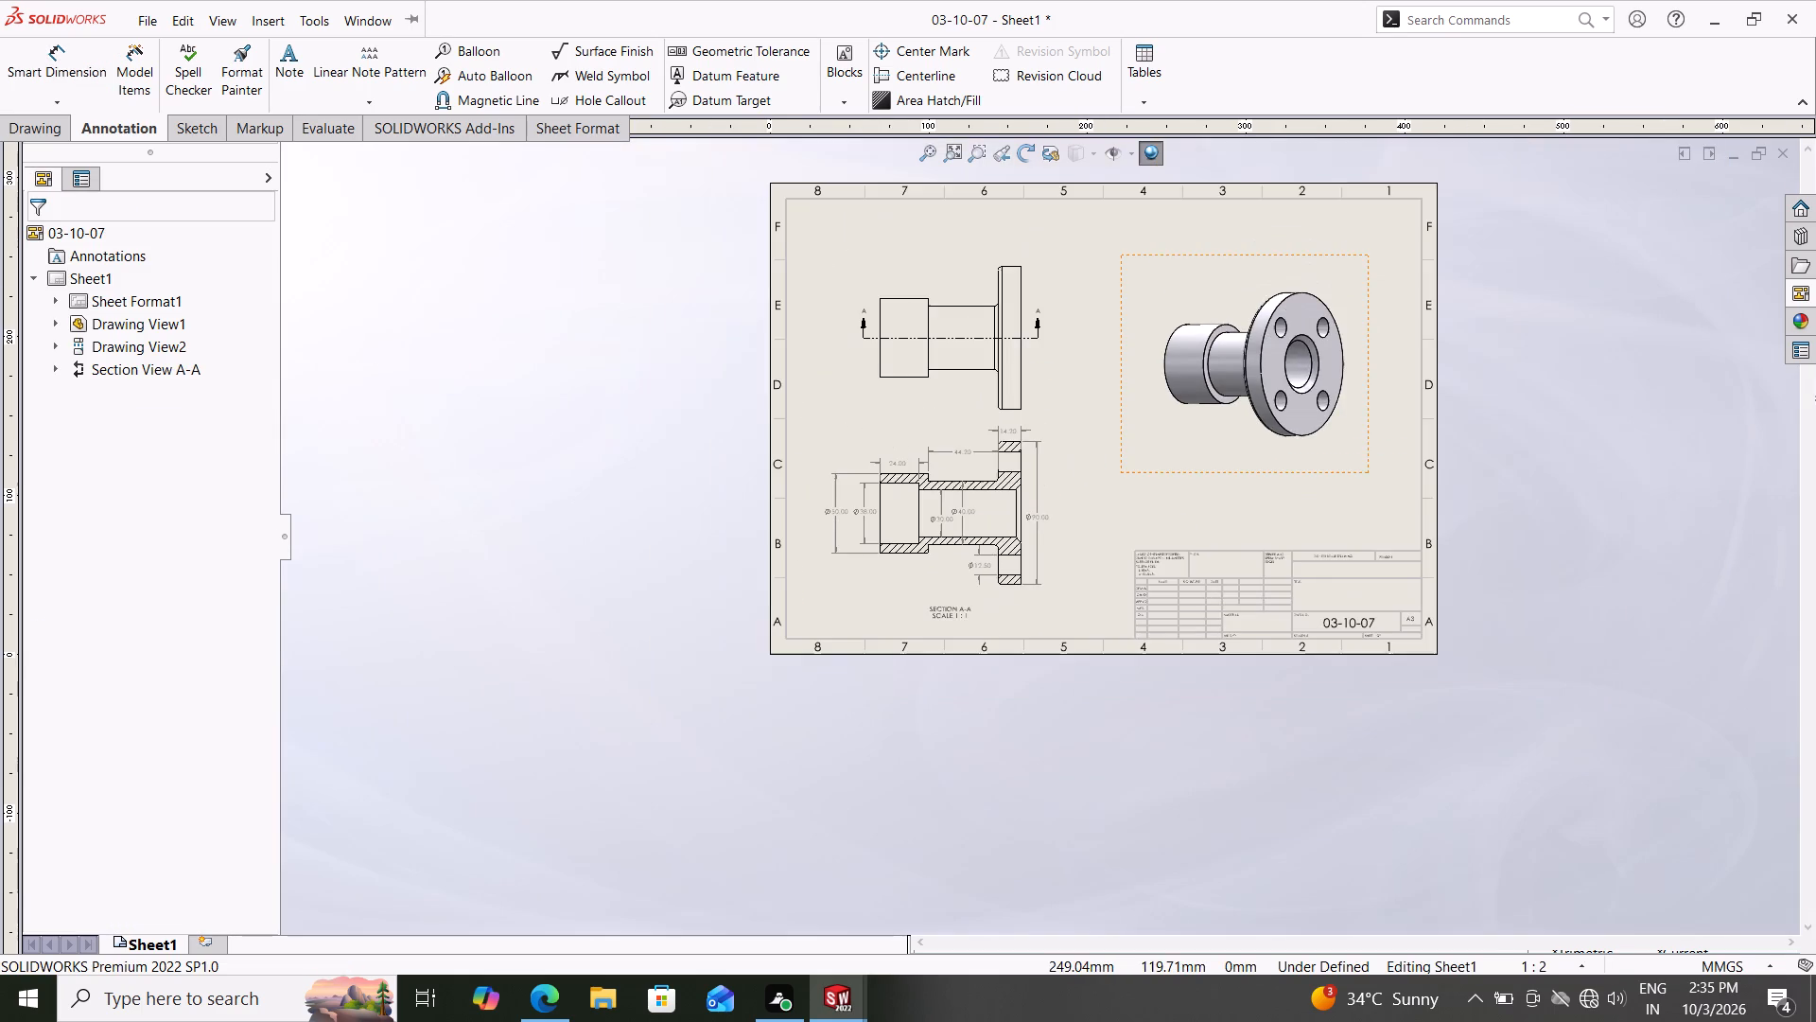
pyautogui.scroll(-2, 1163, 473)
pyautogui.scroll(-2, 1058, 427)
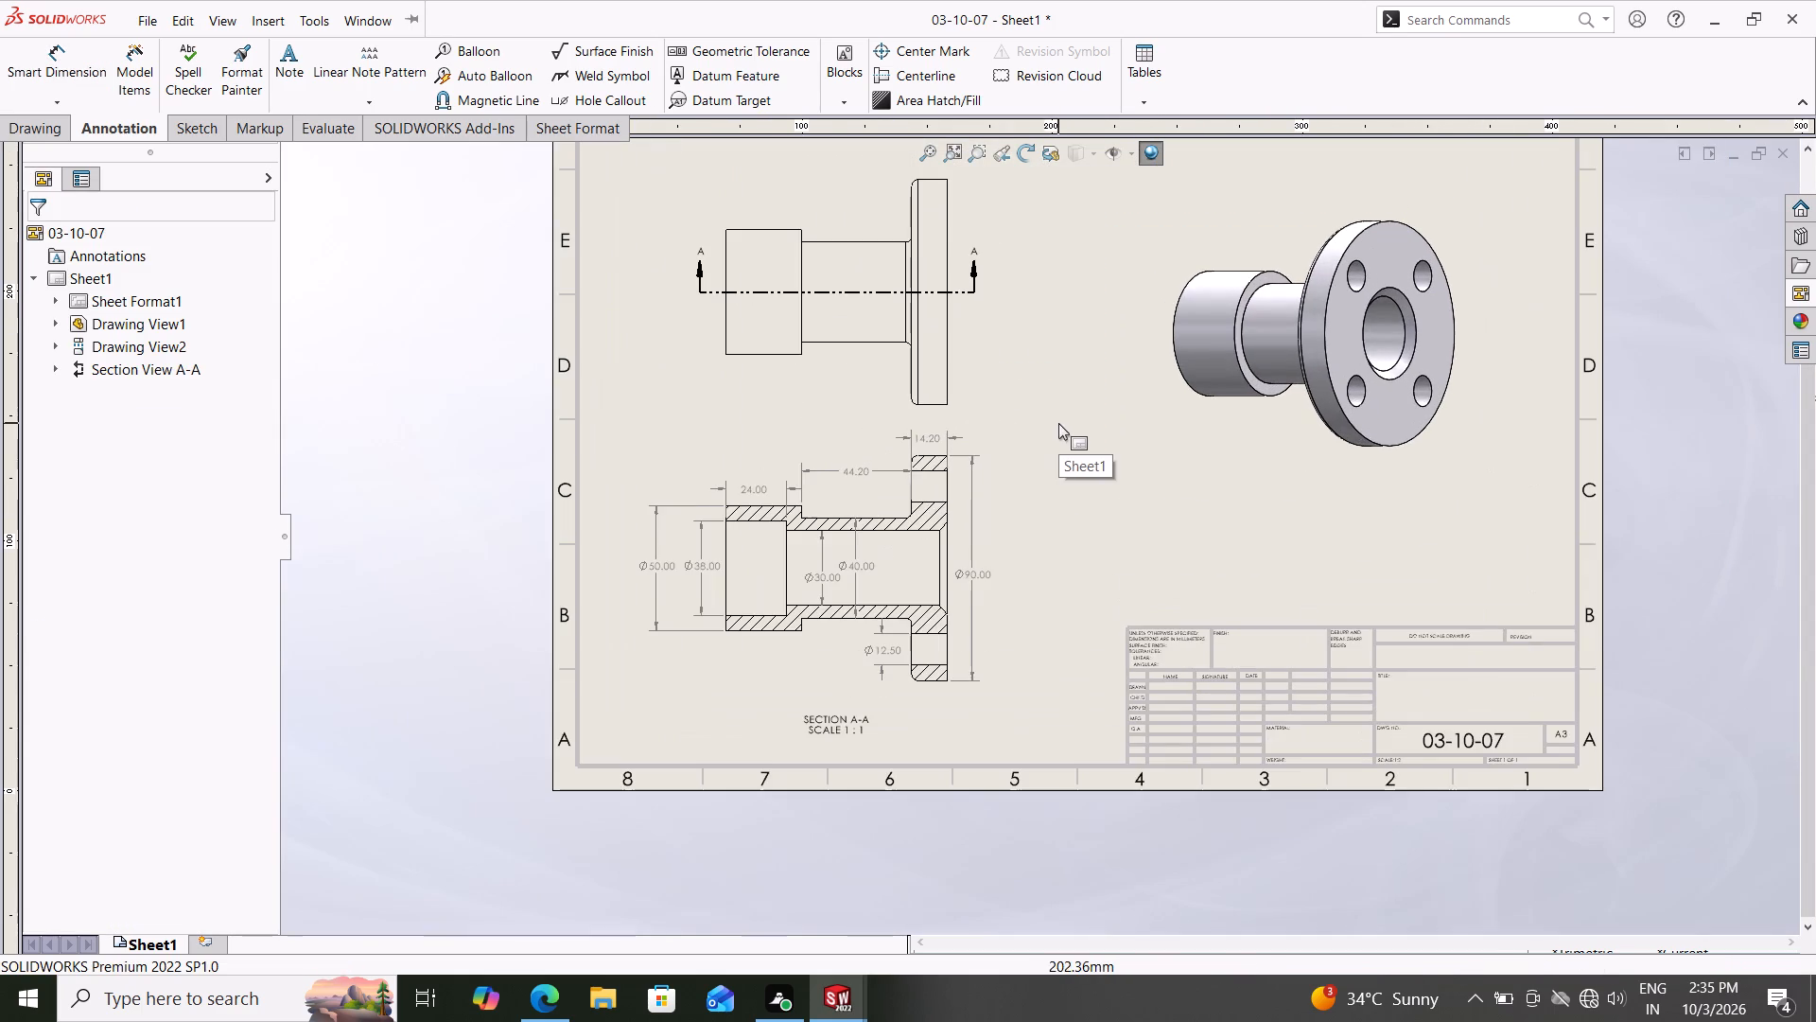
pyautogui.scroll(-4, 1091, 420)
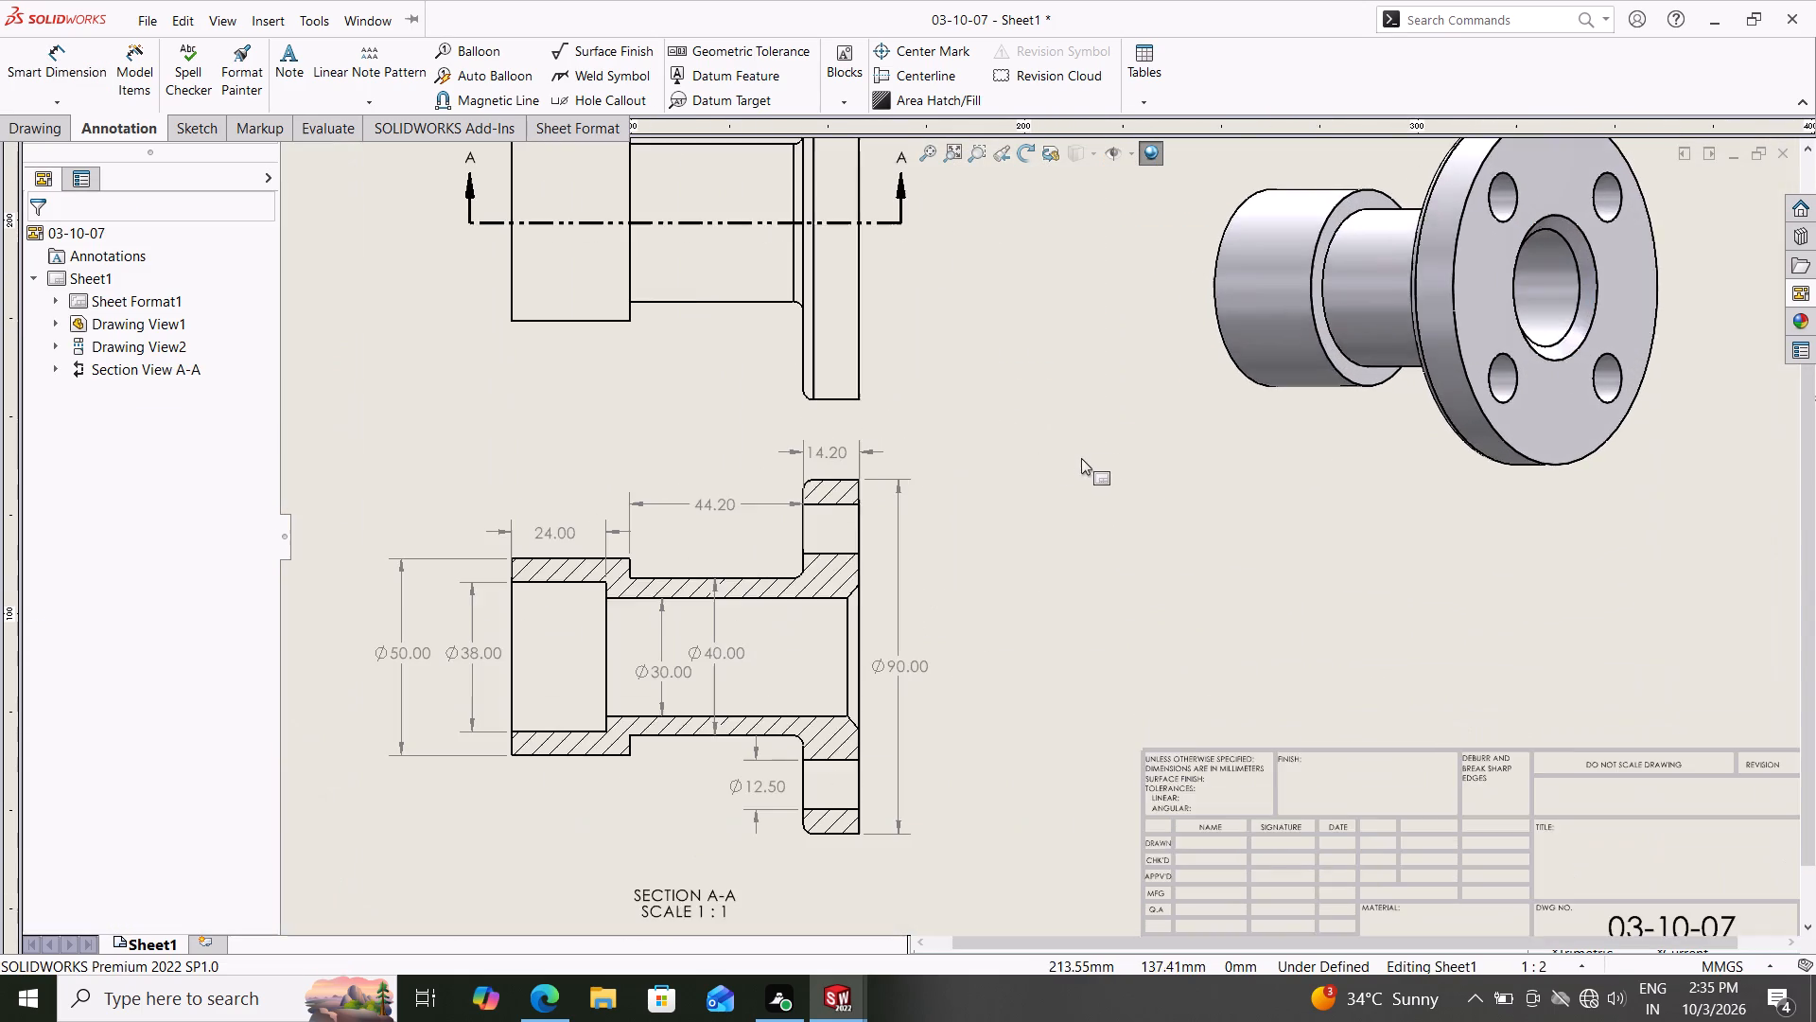
pyautogui.scroll(6, 1081, 435)
pyautogui.scroll(-5, 1273, 379)
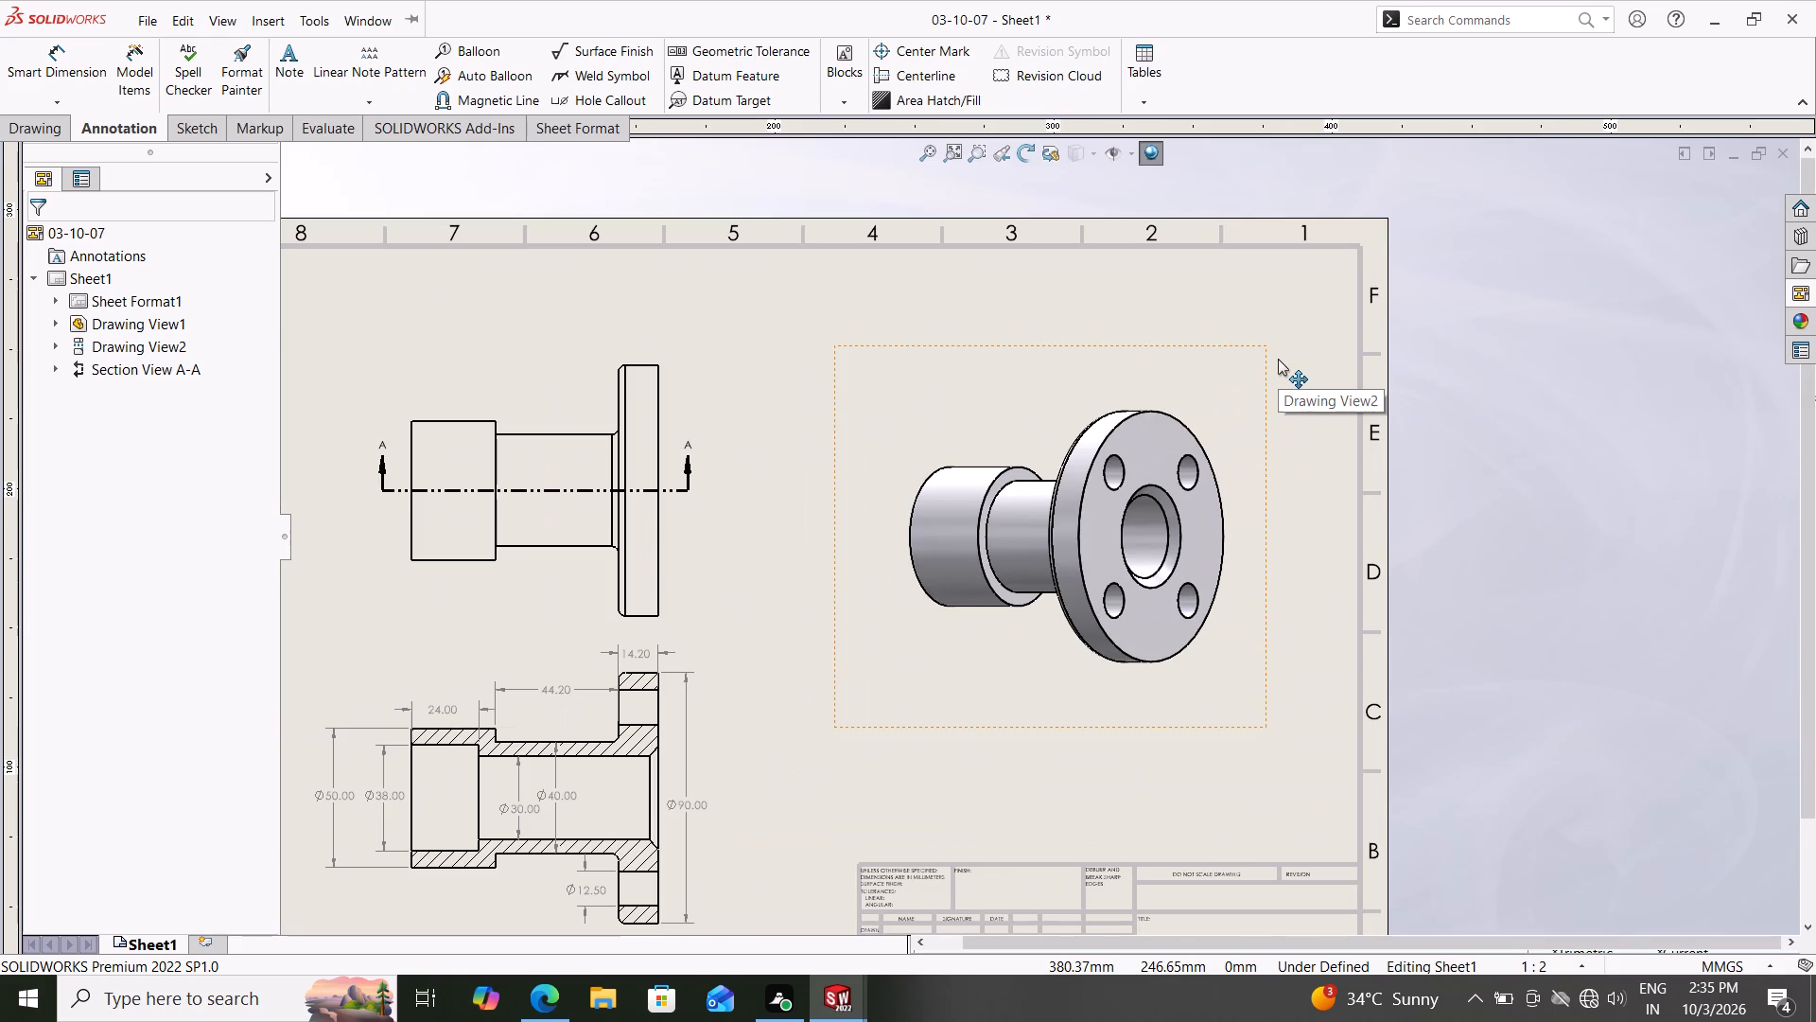
pyautogui.moveTo(1267, 359); pyautogui.dragTo(1306, 303)
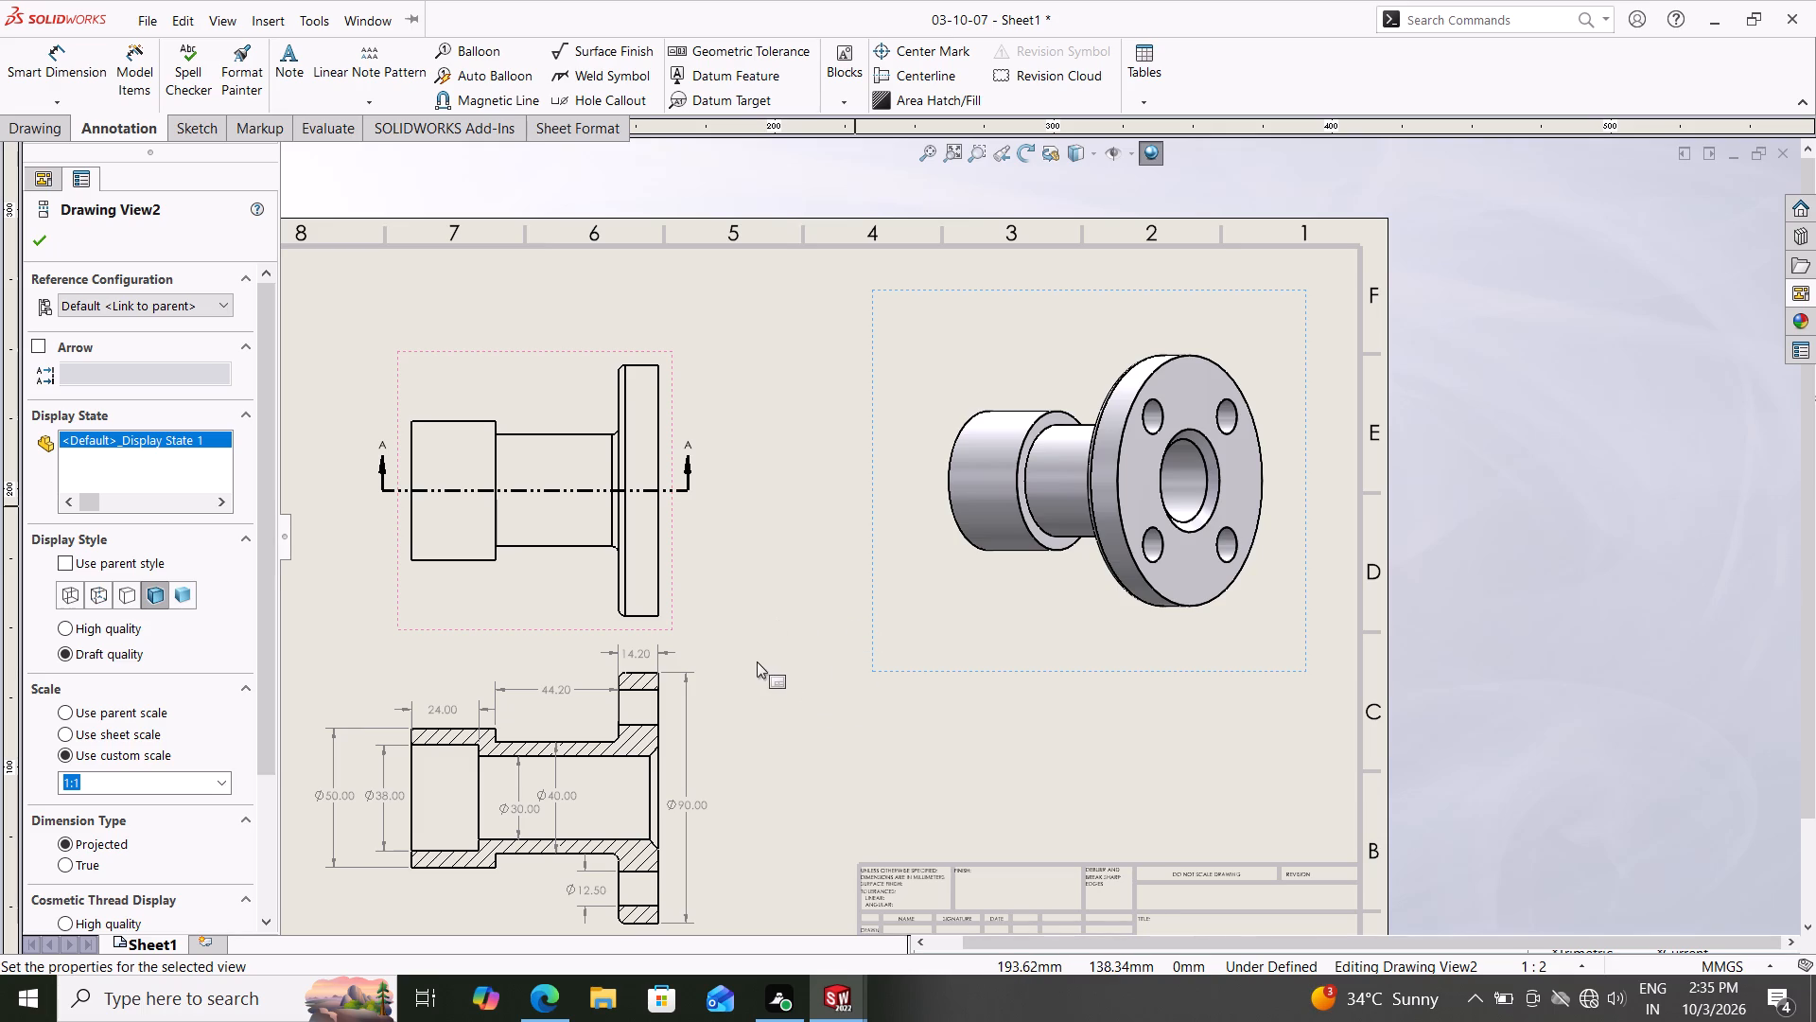
# Accept the isometric view's properties and save the drawing as 03-10-07 in Documents, in SOLIDWORKS Drawing format.
pyautogui.click(35, 243)
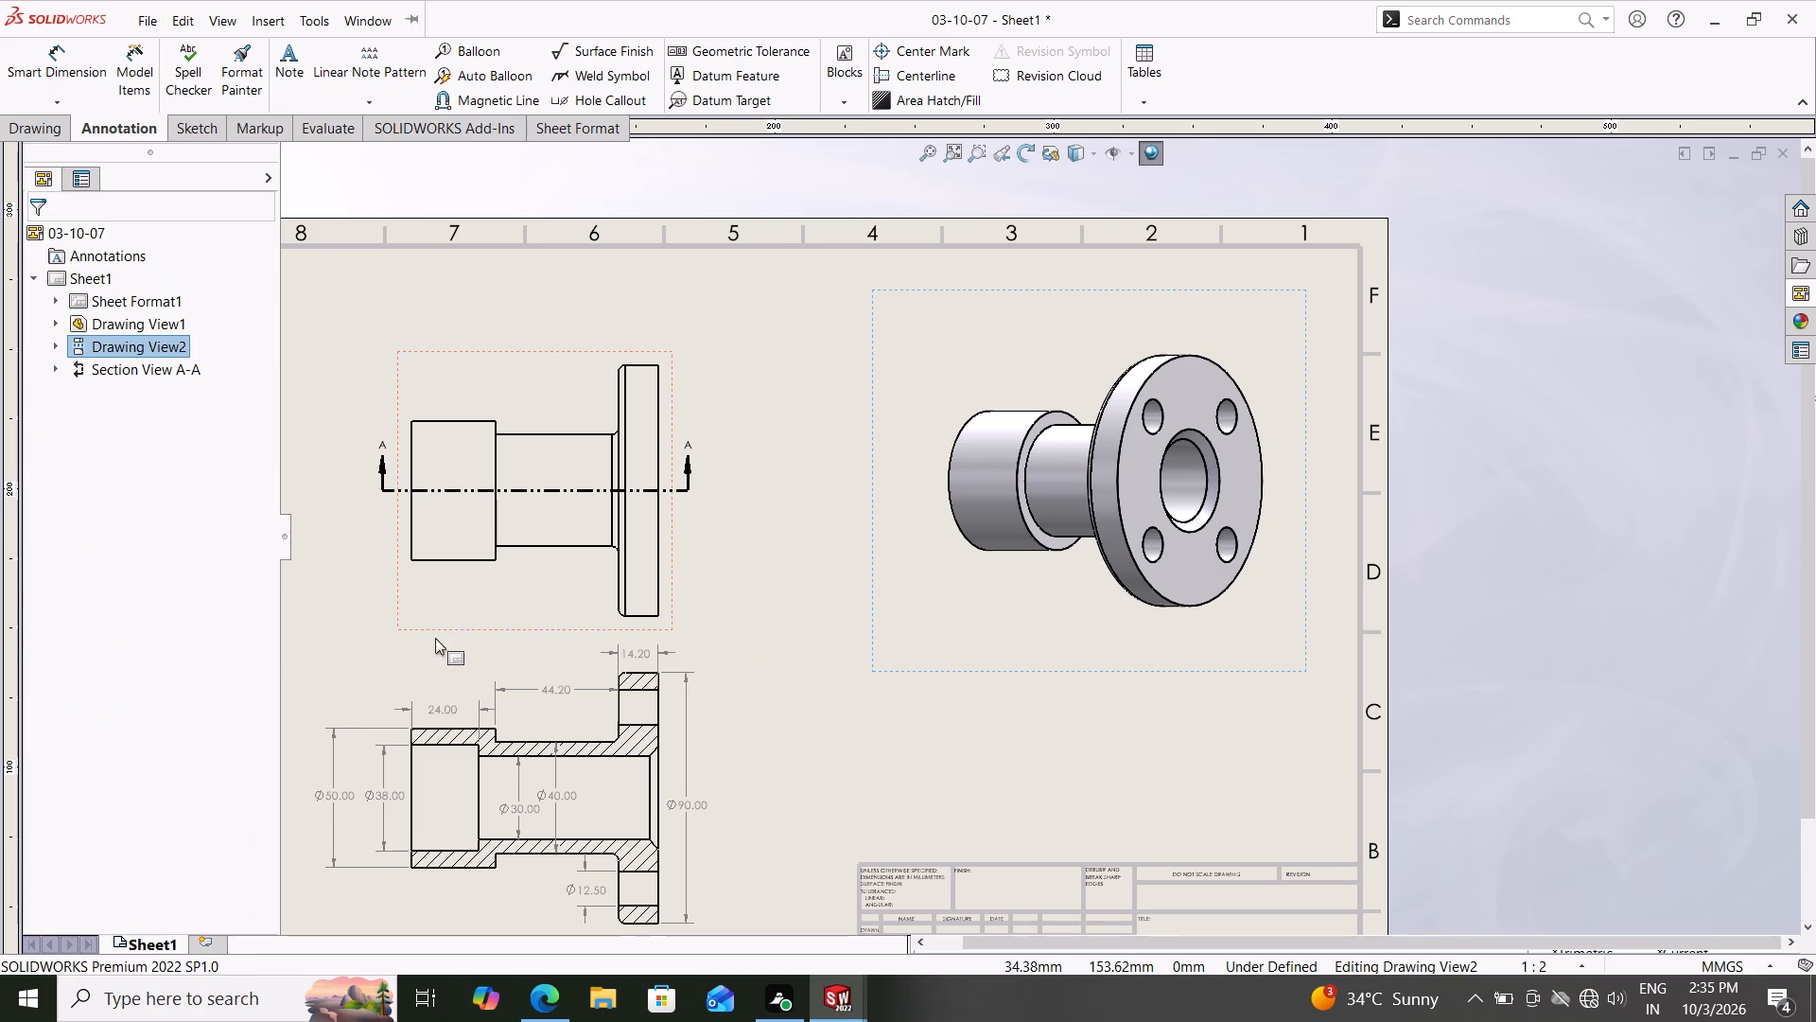
pyautogui.scroll(-2, 654, 577)
pyautogui.scroll(2, 730, 644)
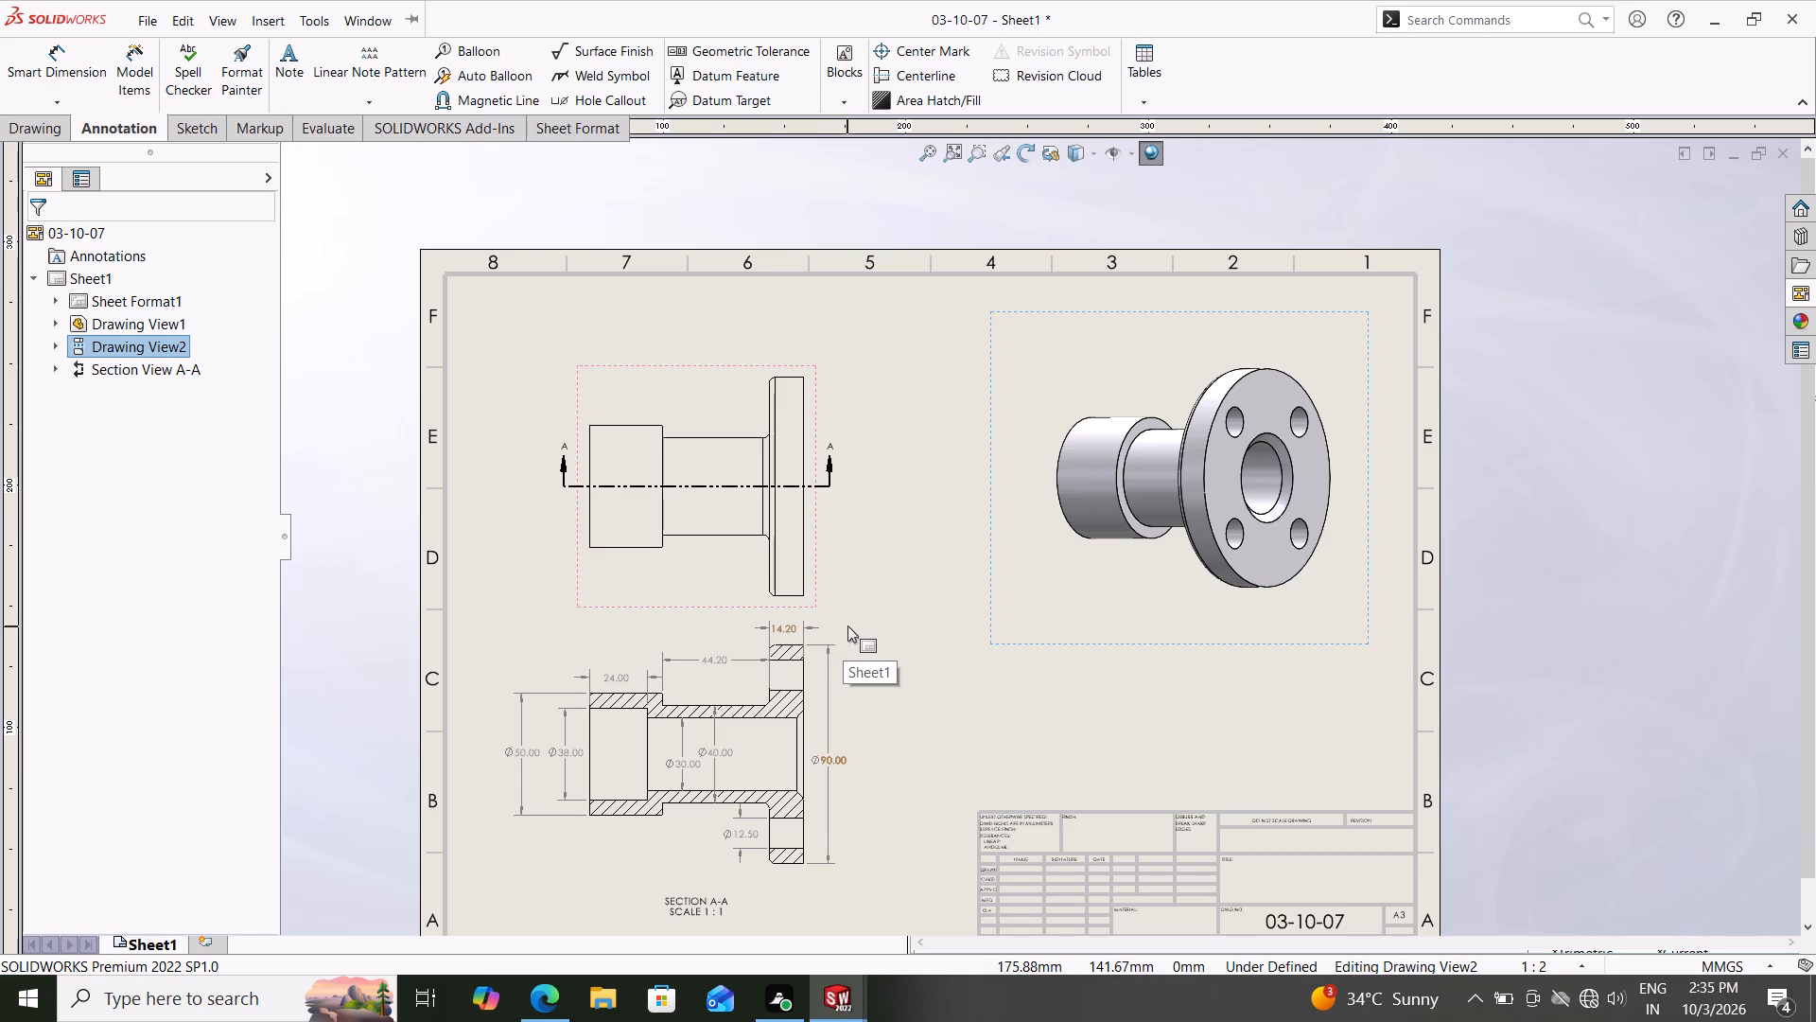
pyautogui.scroll(2, 865, 622)
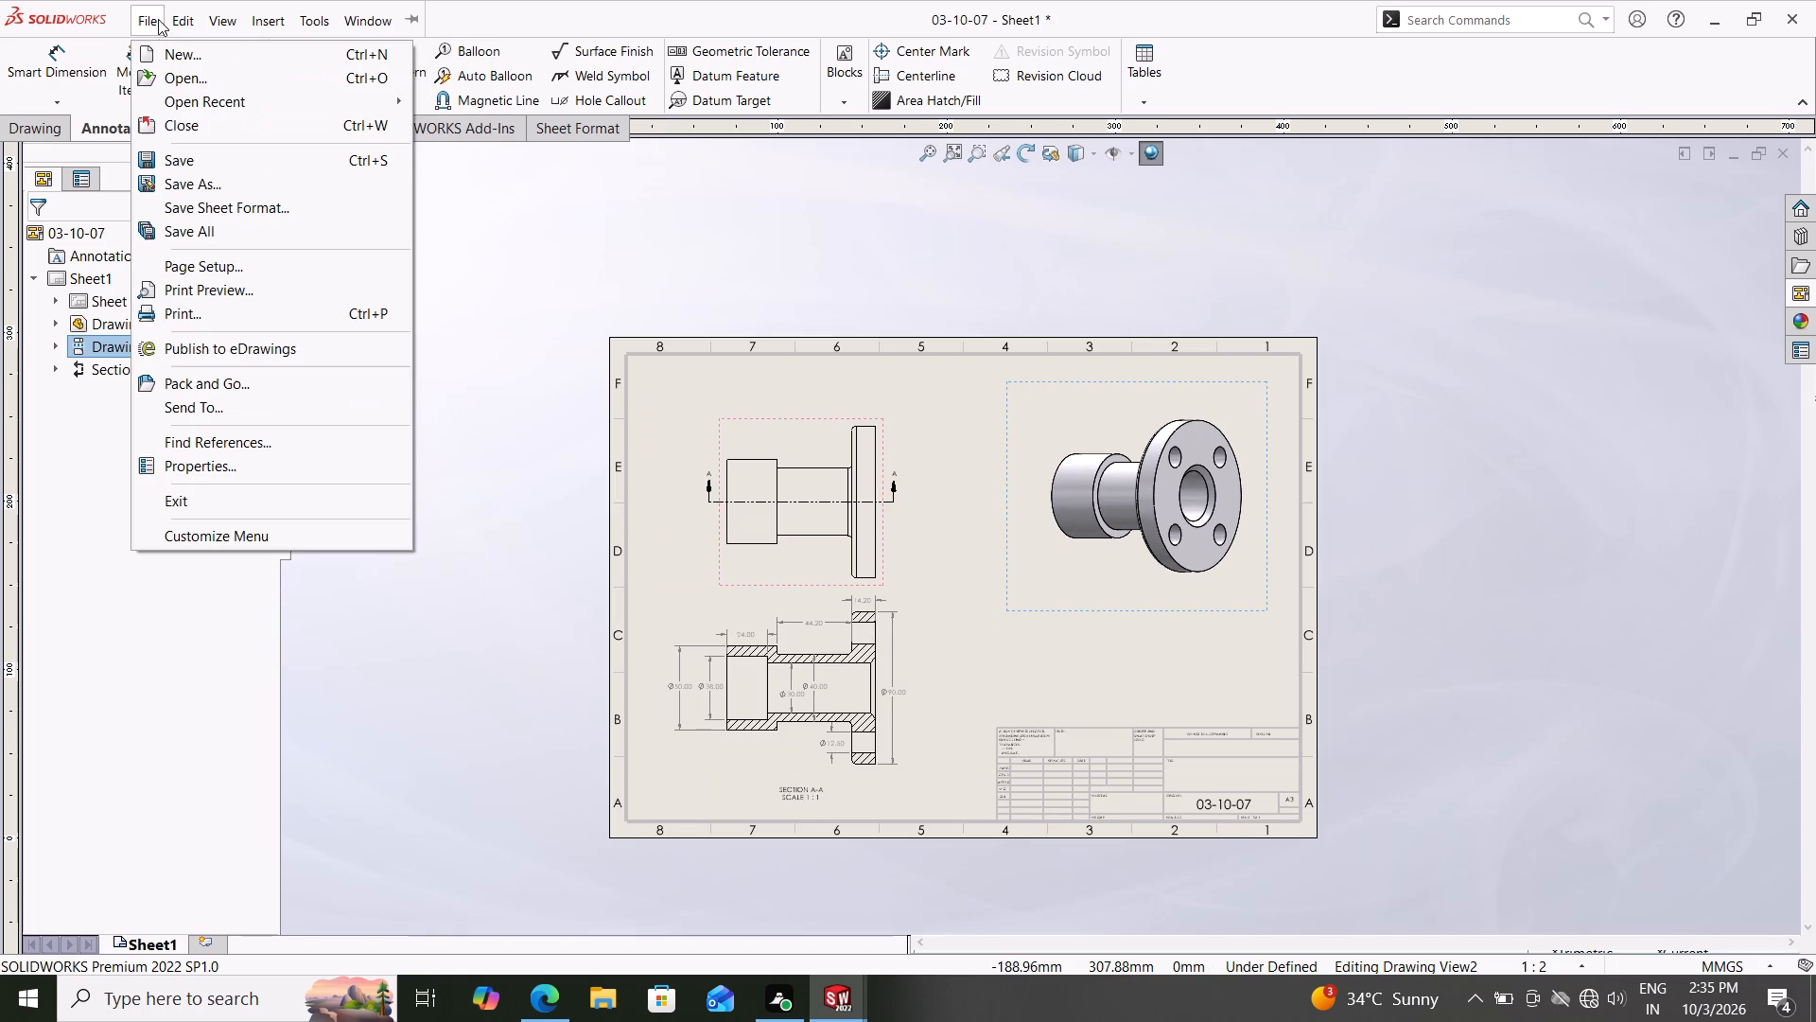
pyautogui.click(205, 178)
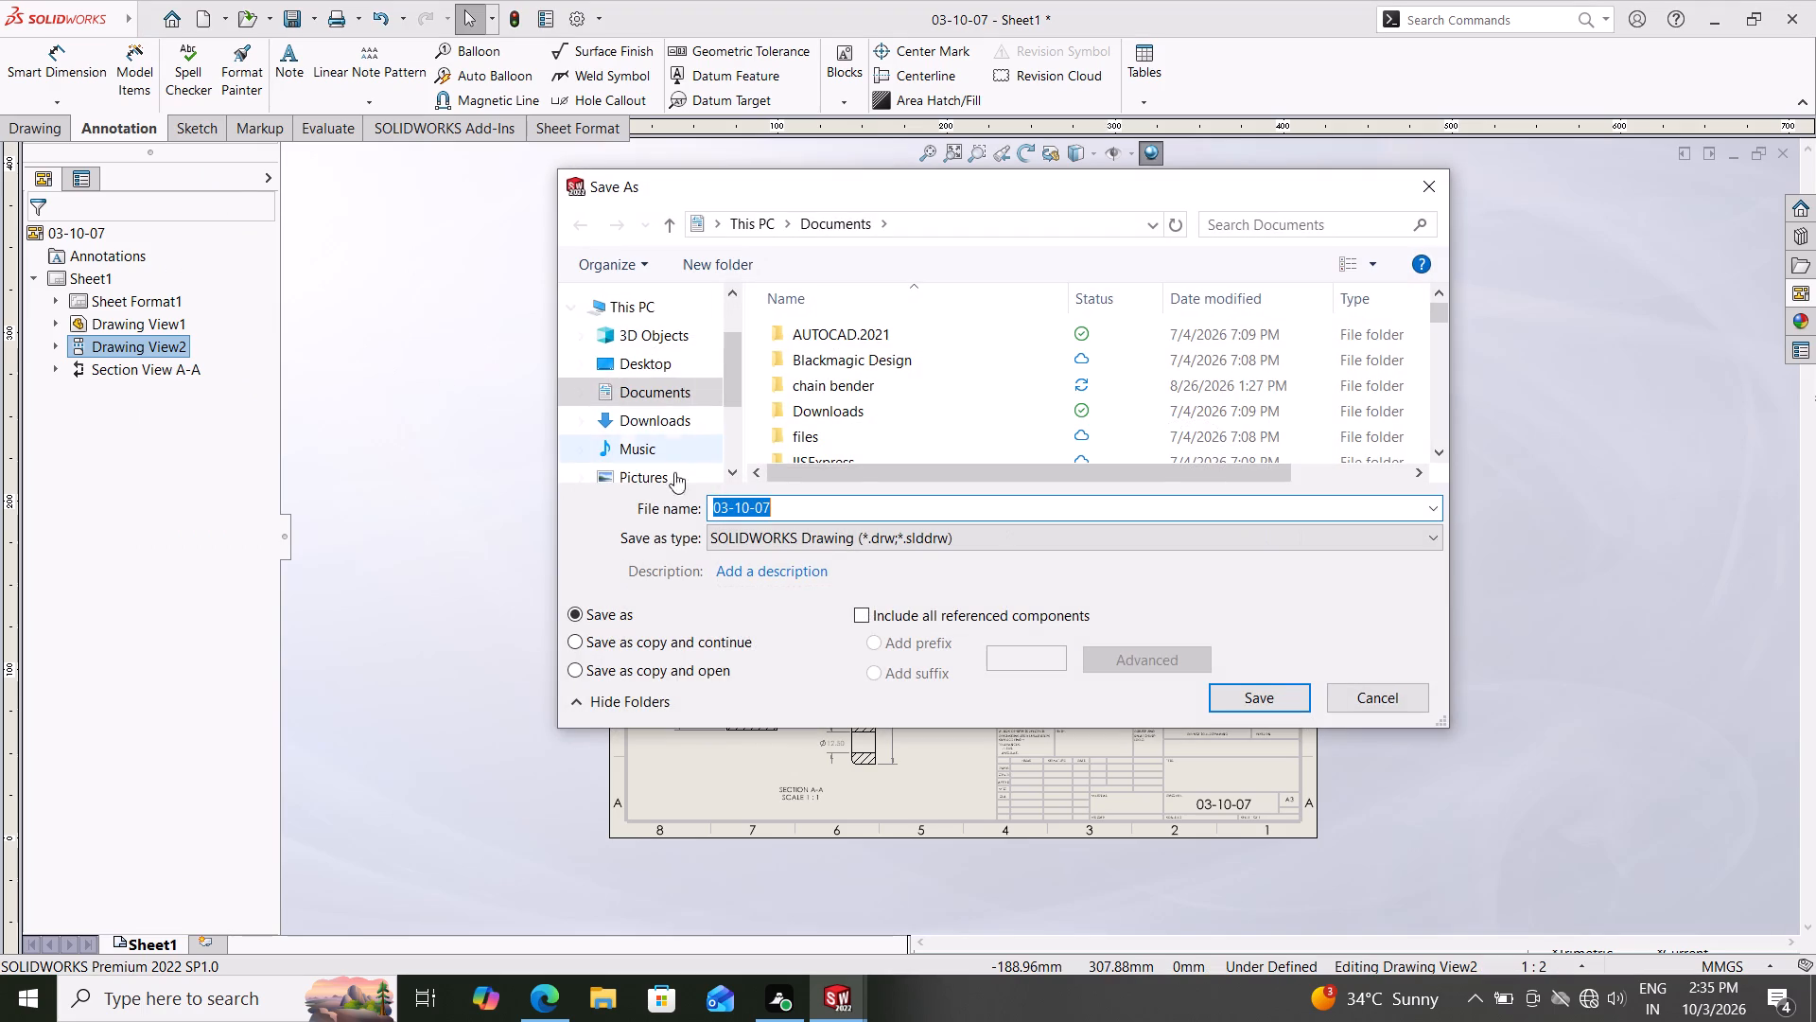
pyautogui.click(1296, 695)
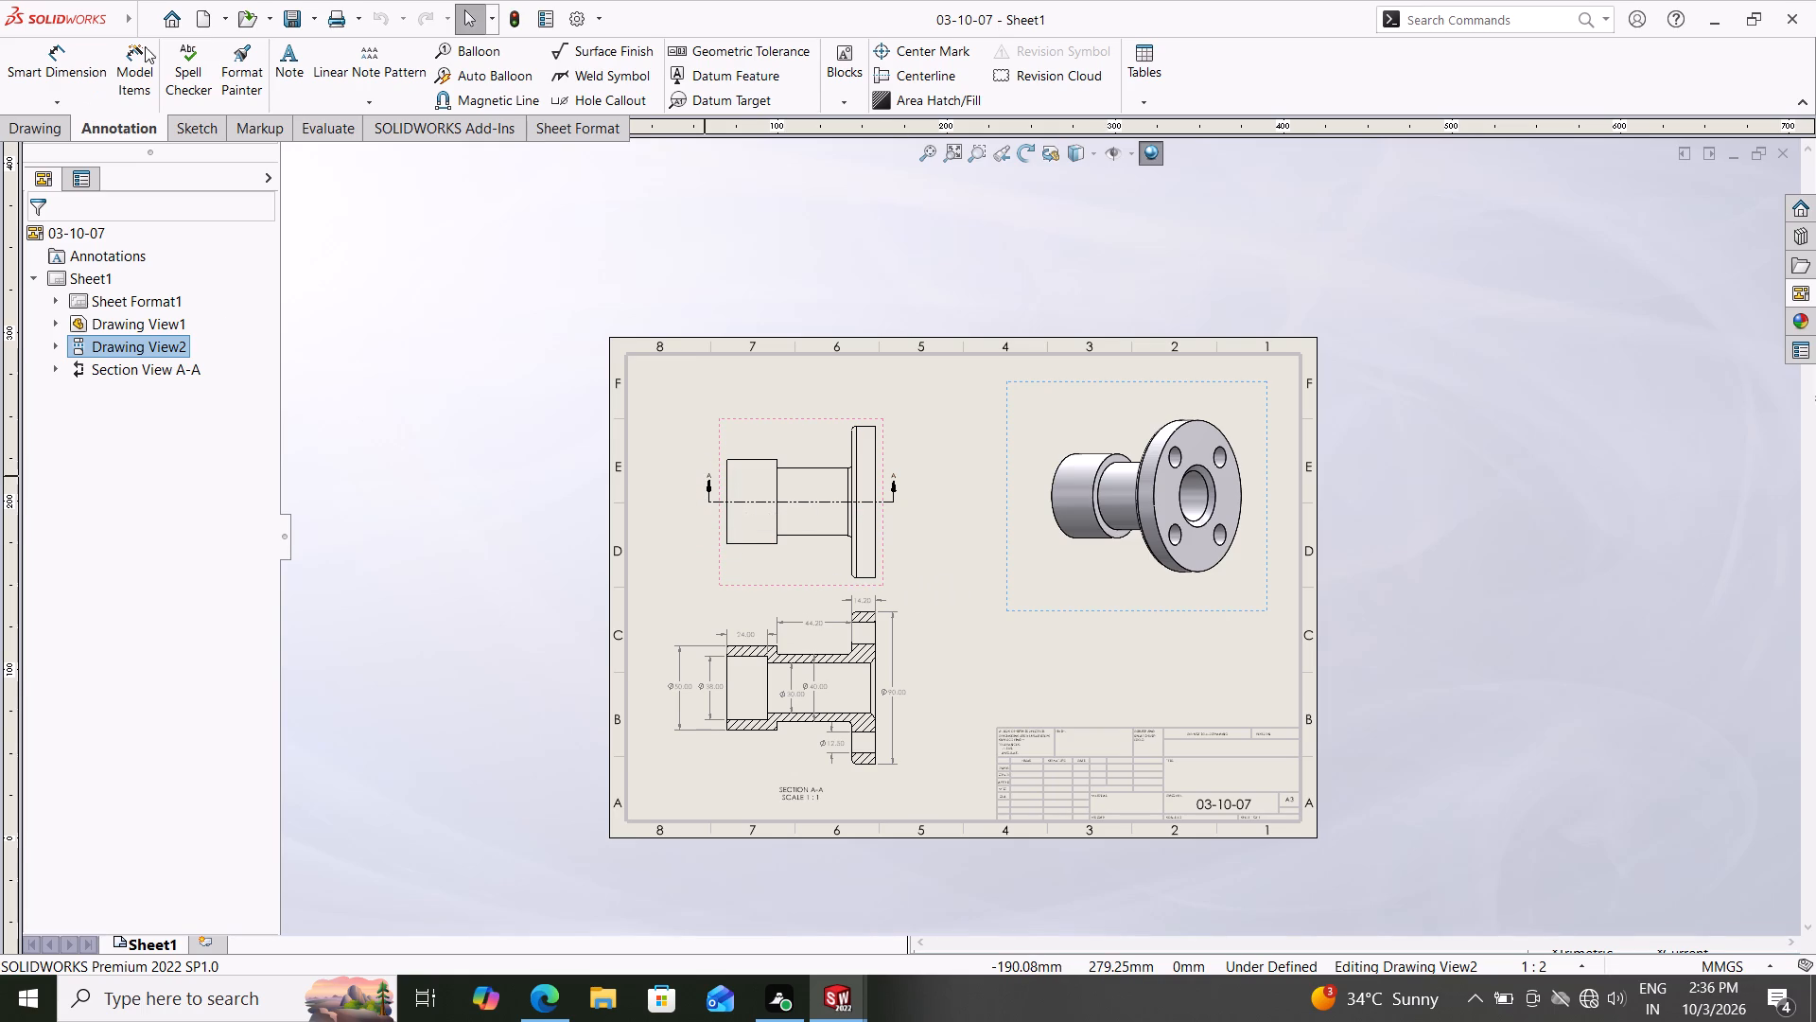
# Save a copy of the drawing as 03-10-07 in Documents, in Adobe Portable Document Format (*.pdf).
pyautogui.click(320, 28)
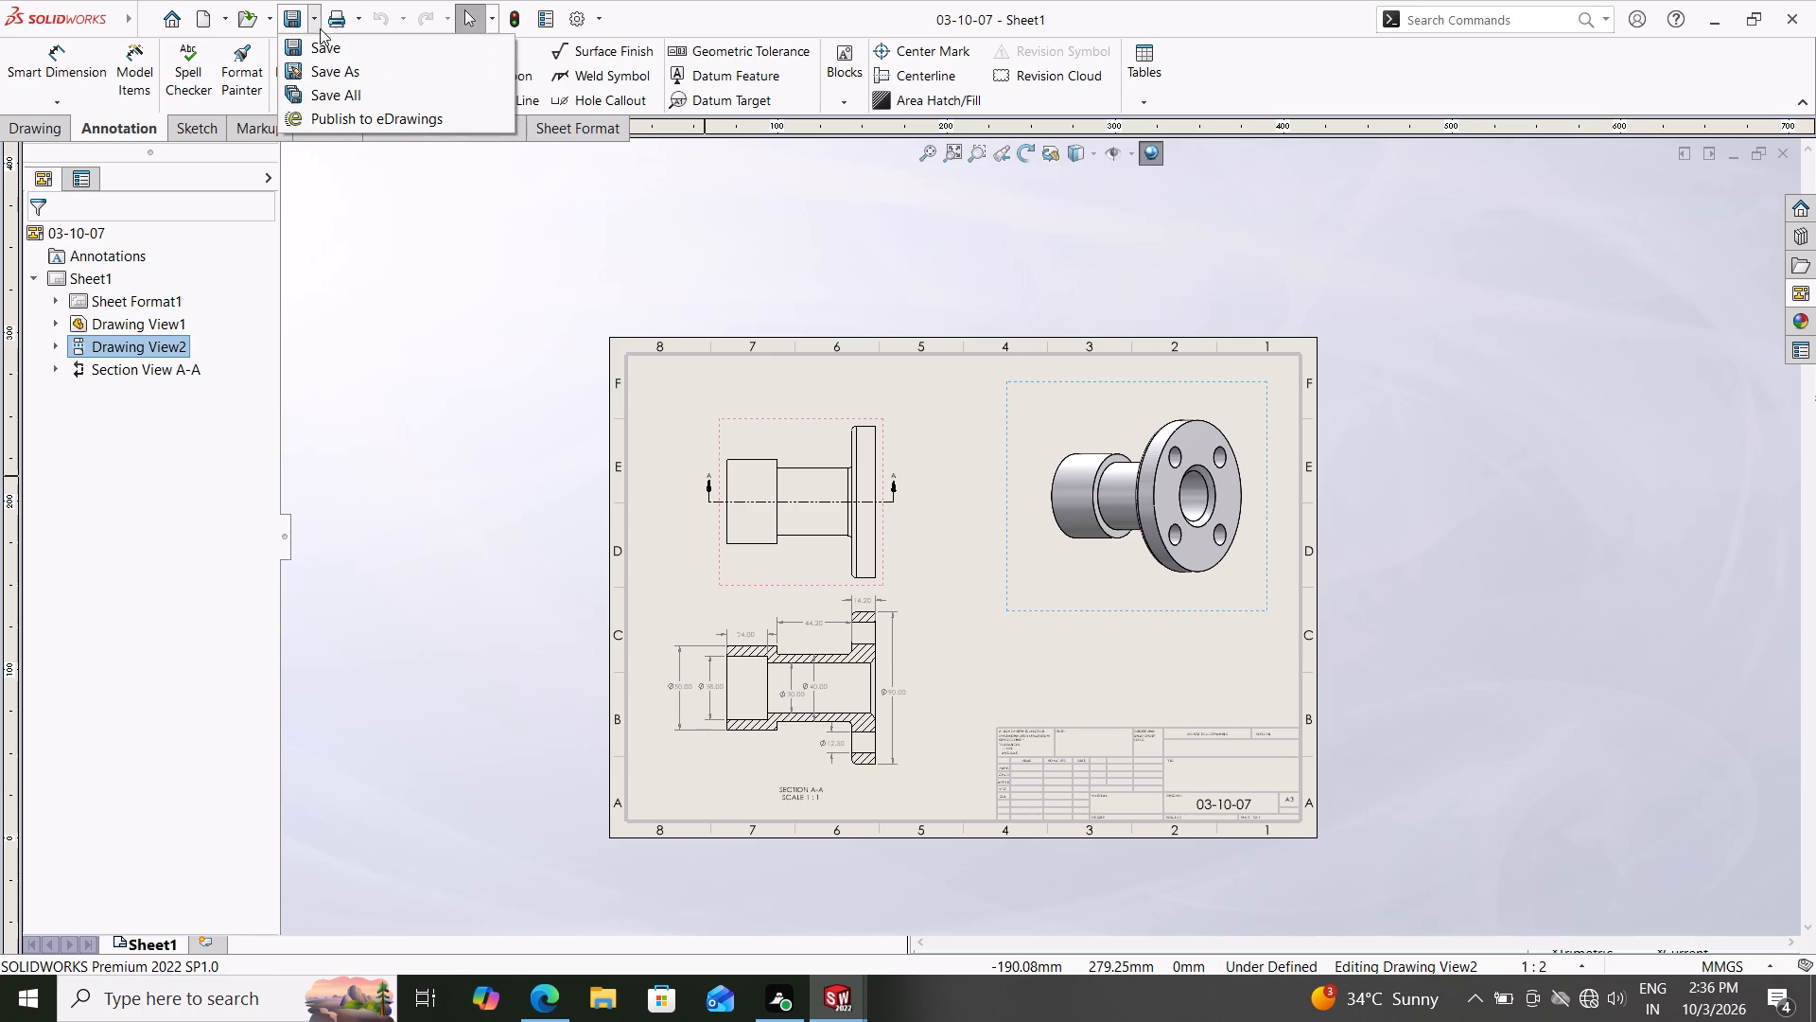
pyautogui.click(323, 79)
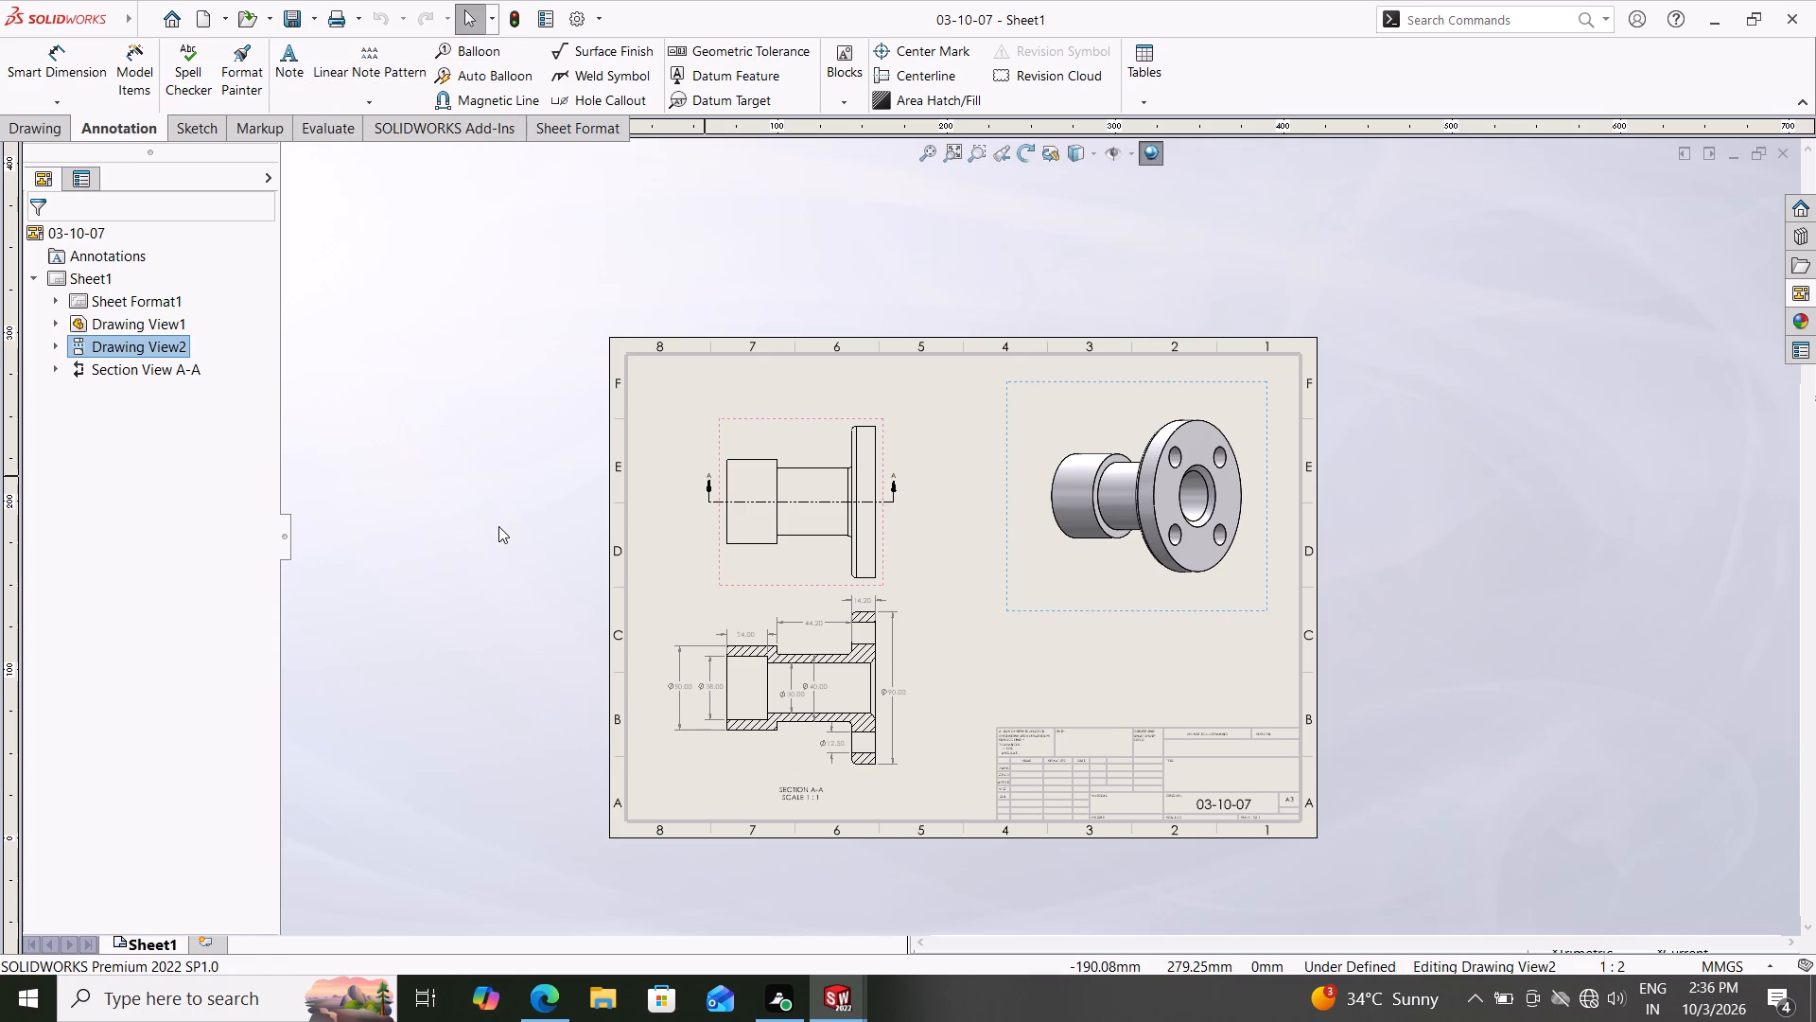
pyautogui.click(937, 530)
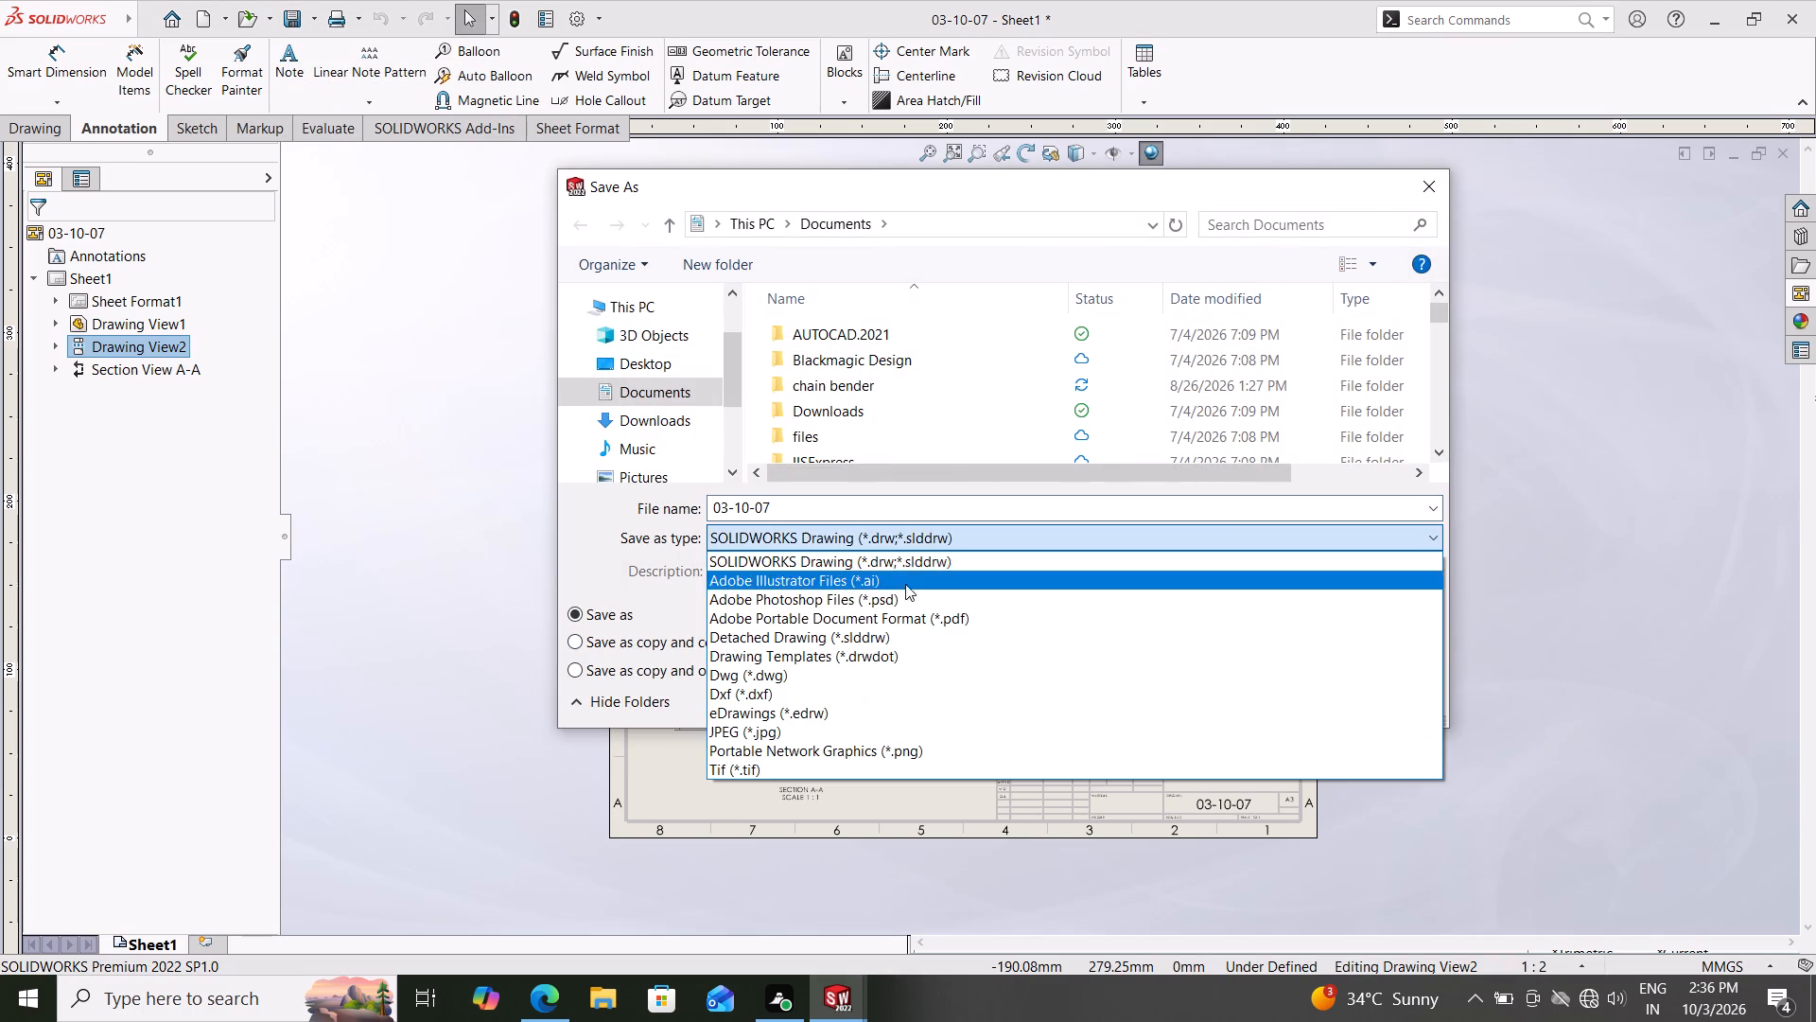
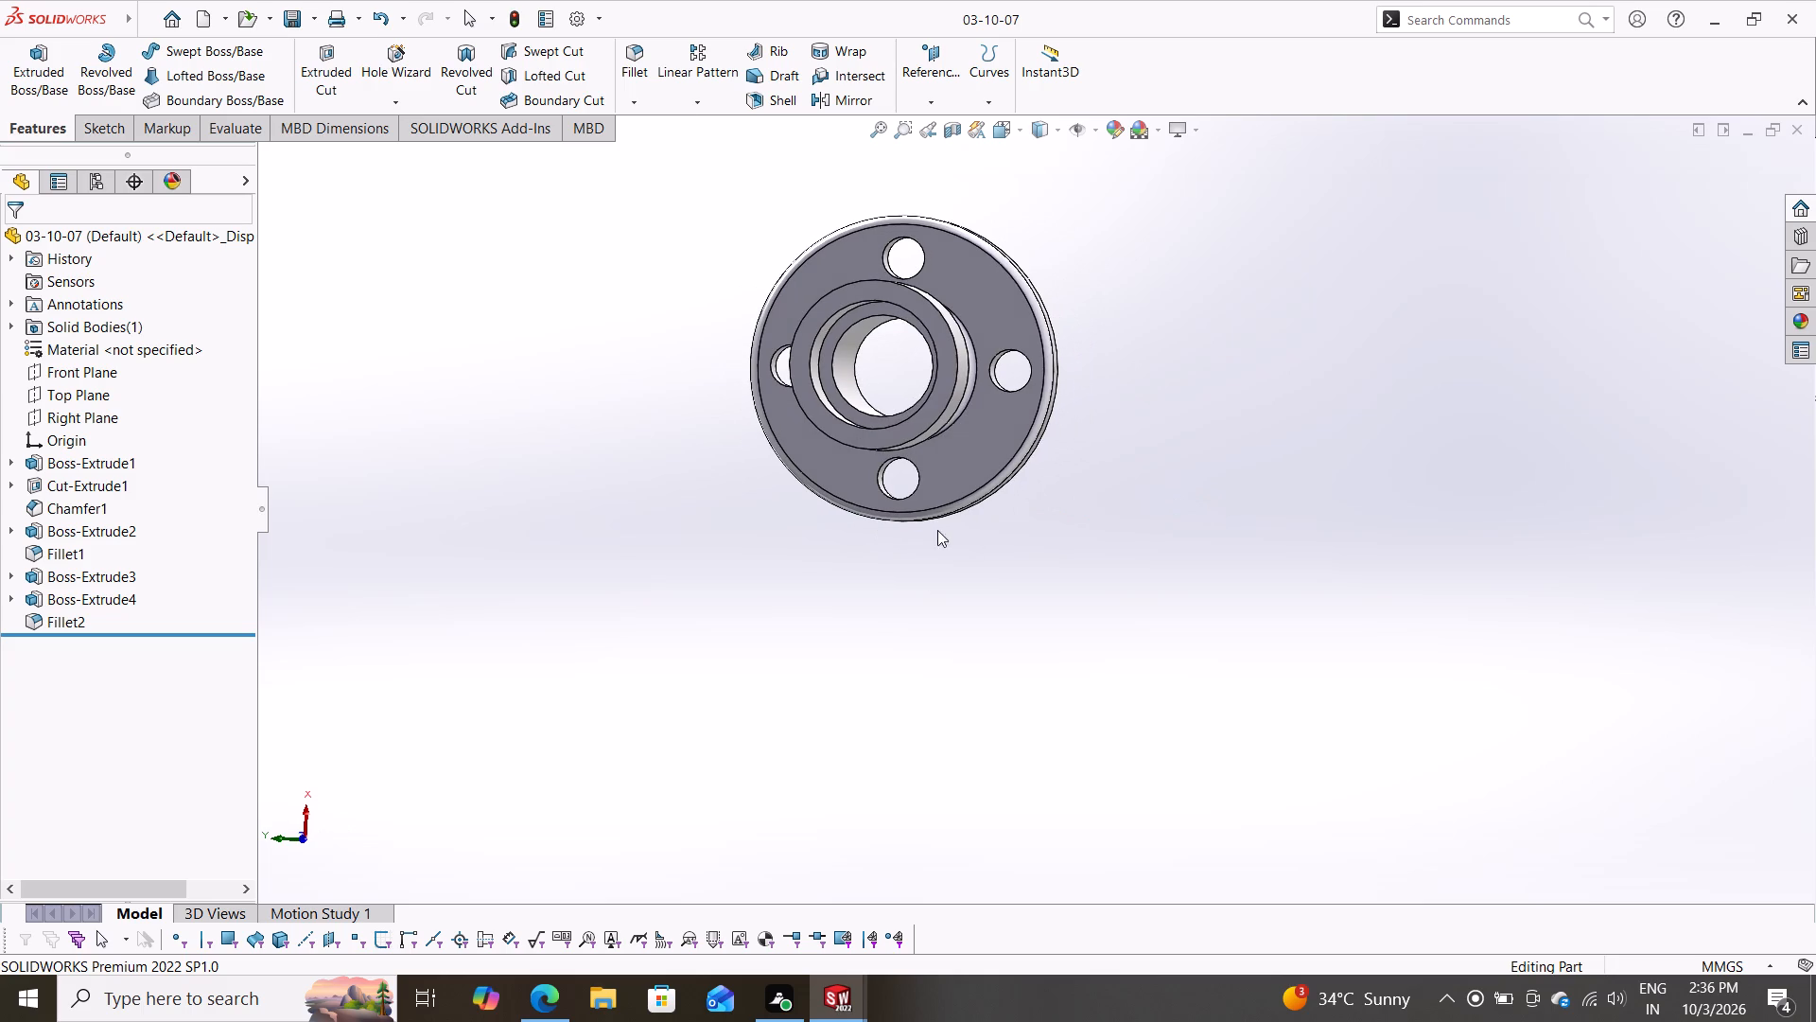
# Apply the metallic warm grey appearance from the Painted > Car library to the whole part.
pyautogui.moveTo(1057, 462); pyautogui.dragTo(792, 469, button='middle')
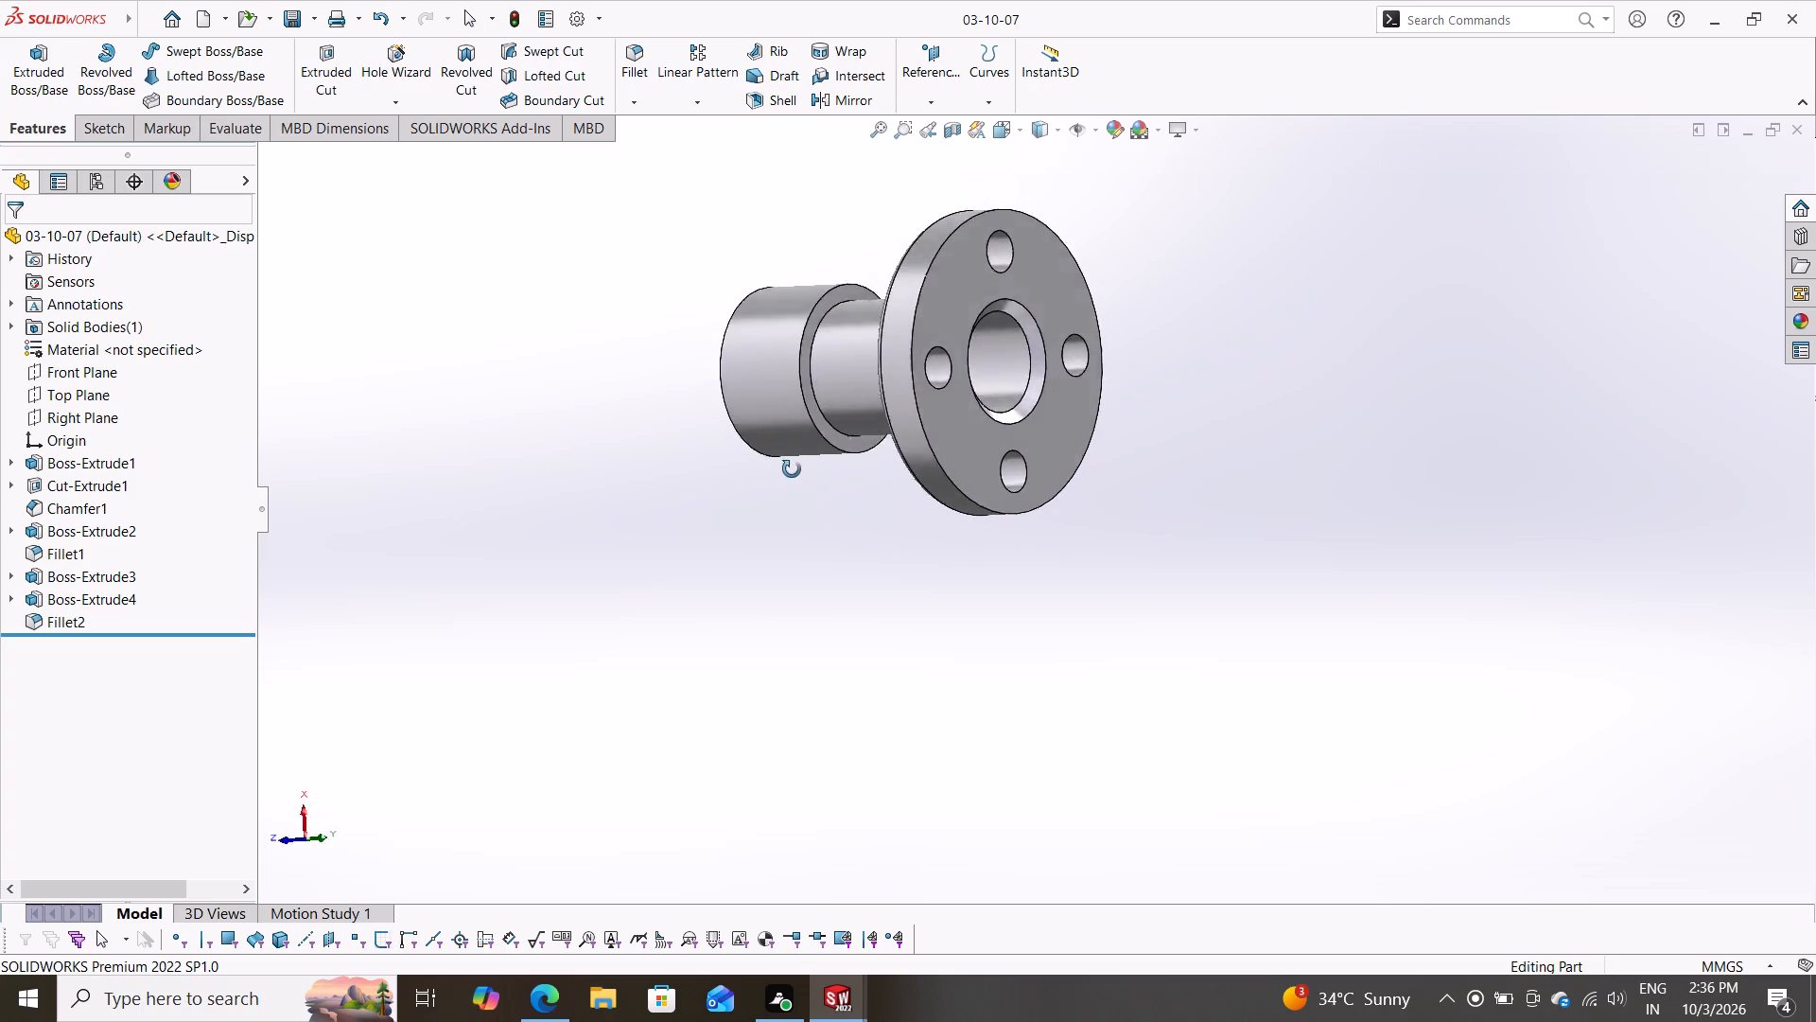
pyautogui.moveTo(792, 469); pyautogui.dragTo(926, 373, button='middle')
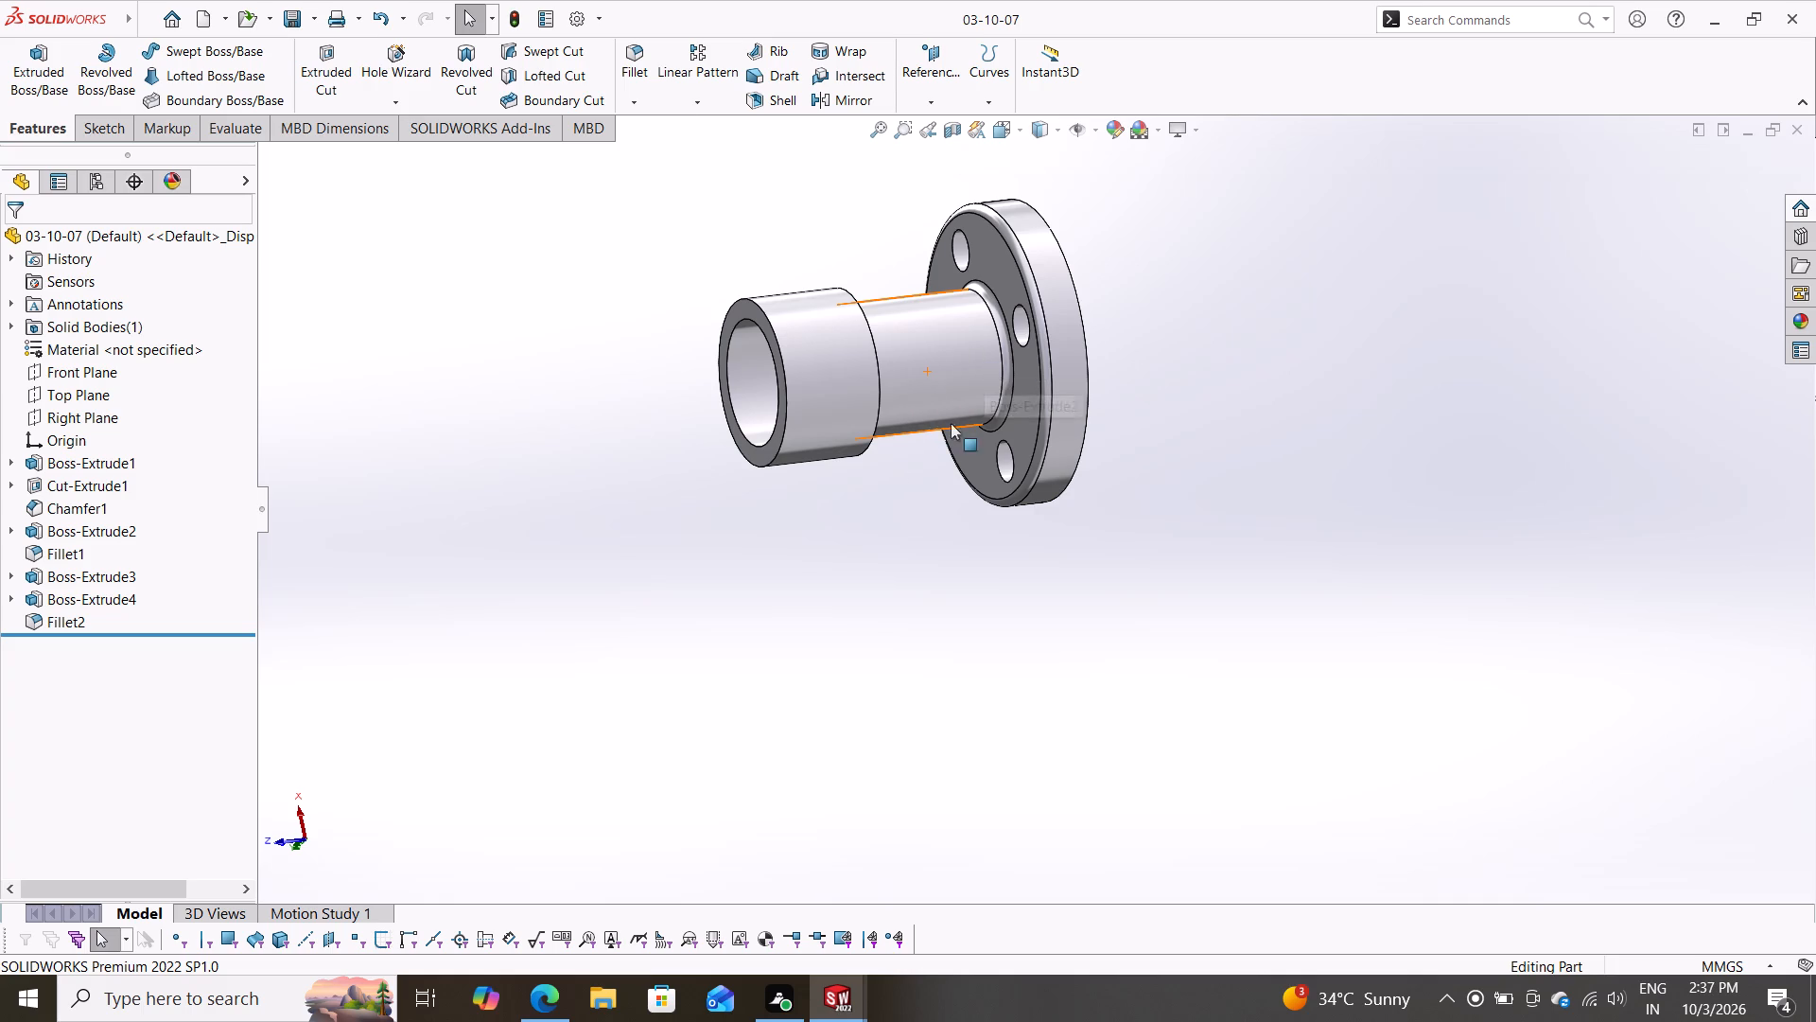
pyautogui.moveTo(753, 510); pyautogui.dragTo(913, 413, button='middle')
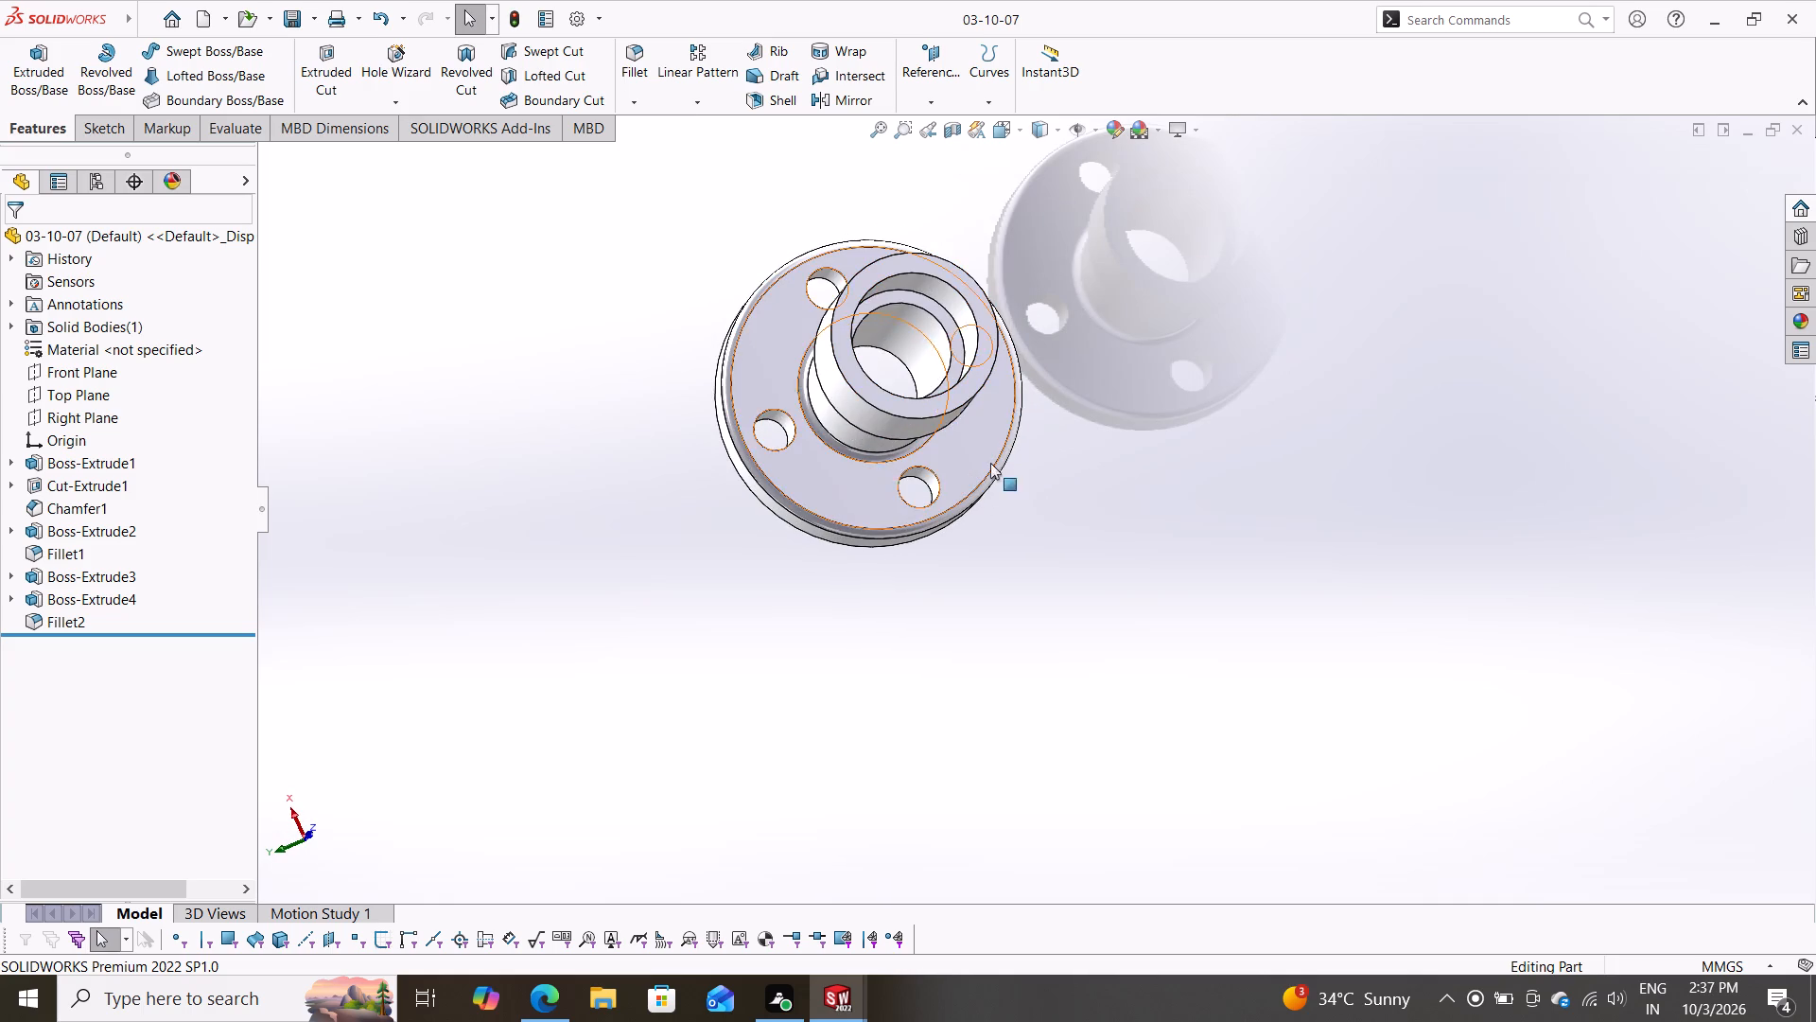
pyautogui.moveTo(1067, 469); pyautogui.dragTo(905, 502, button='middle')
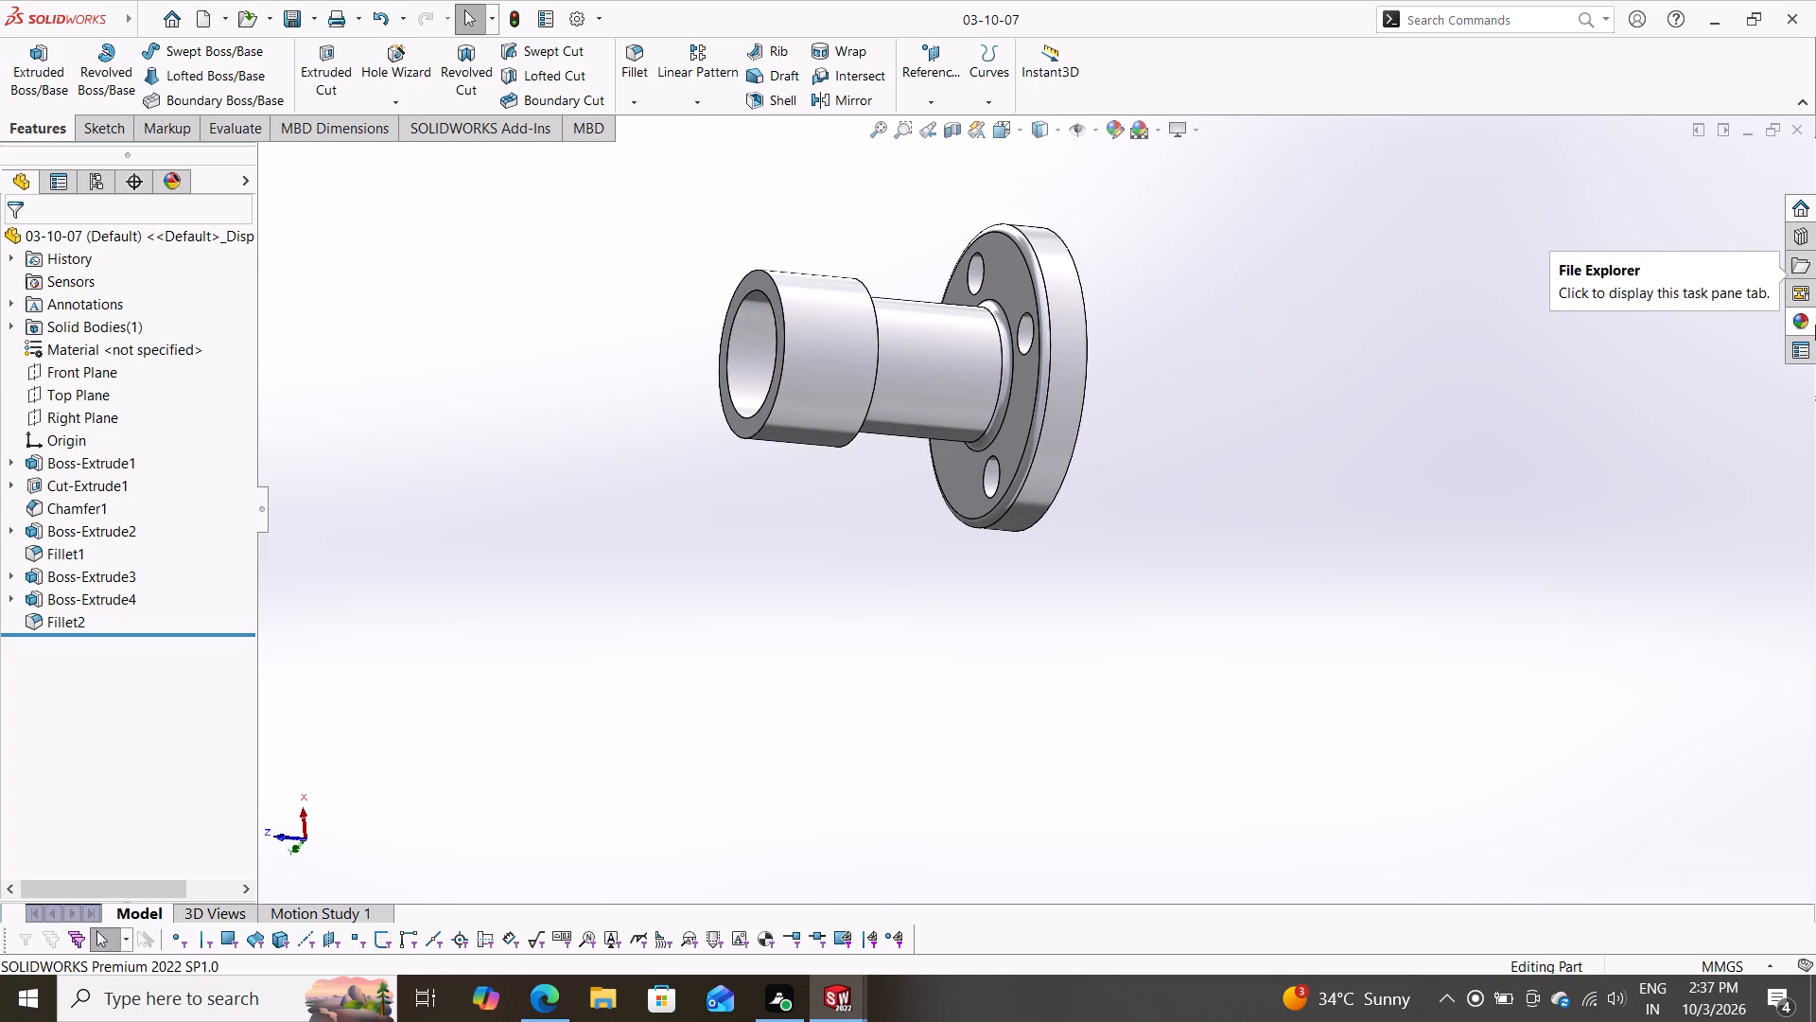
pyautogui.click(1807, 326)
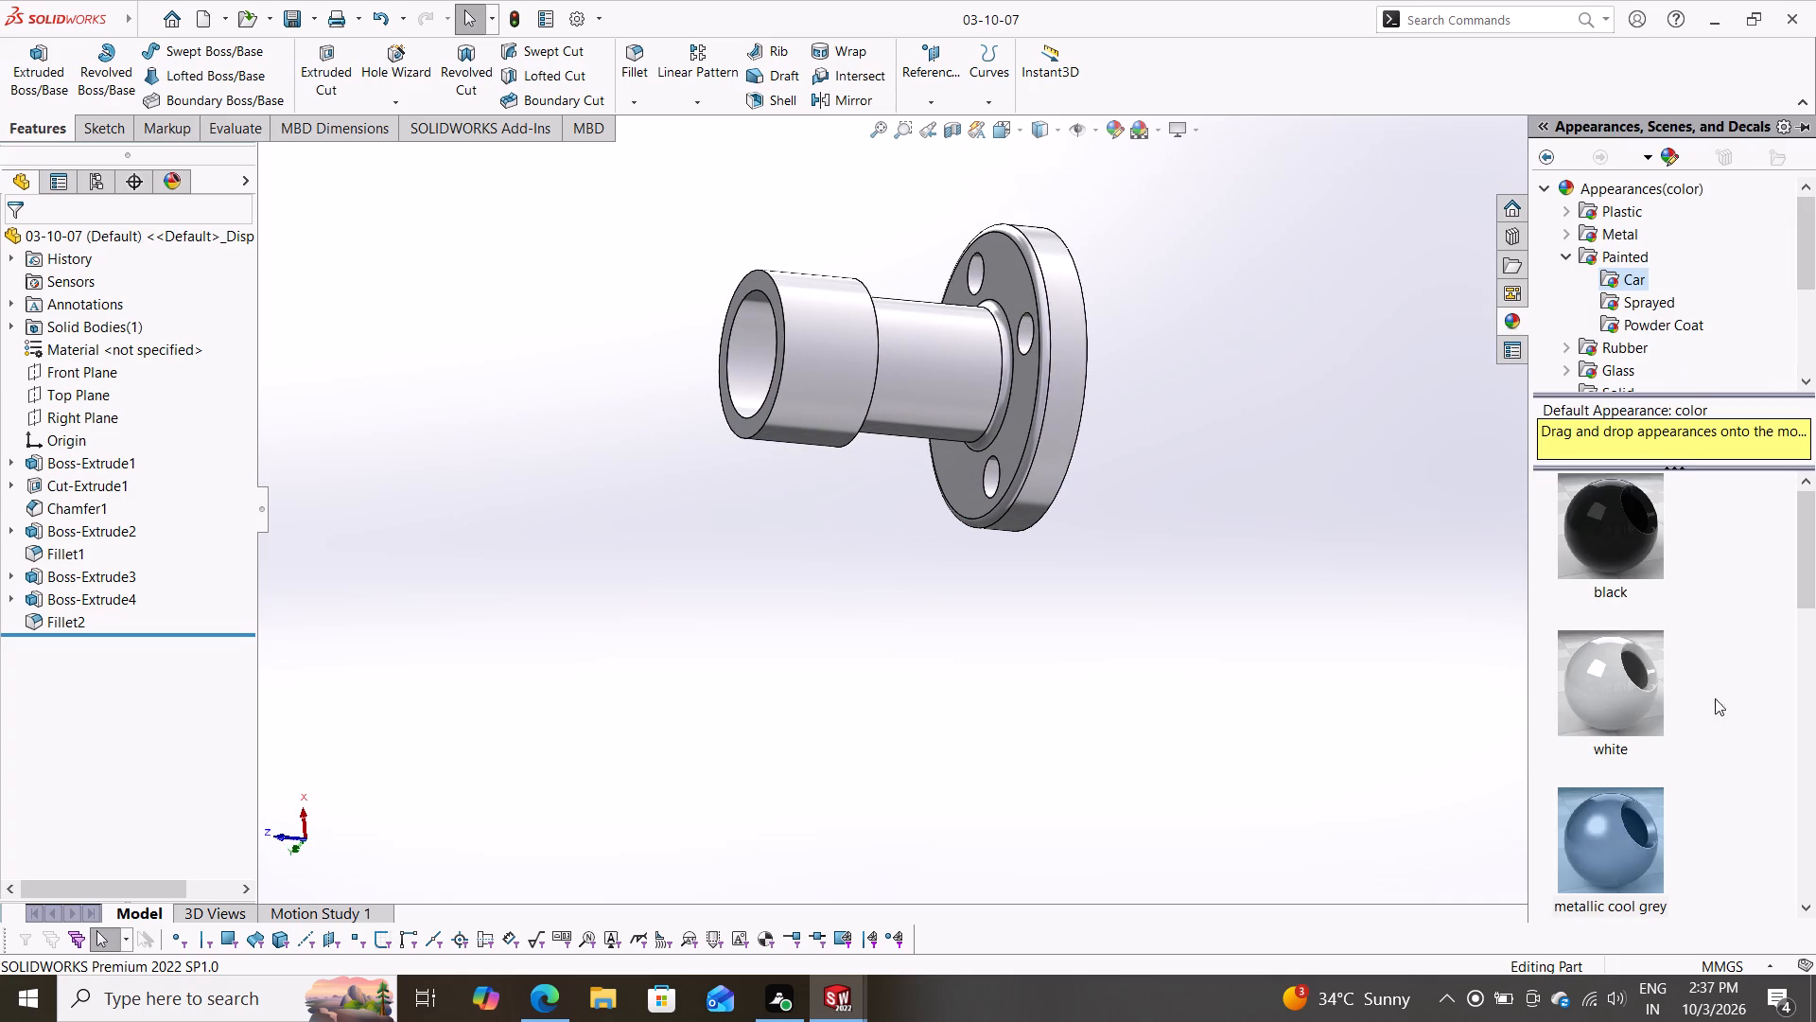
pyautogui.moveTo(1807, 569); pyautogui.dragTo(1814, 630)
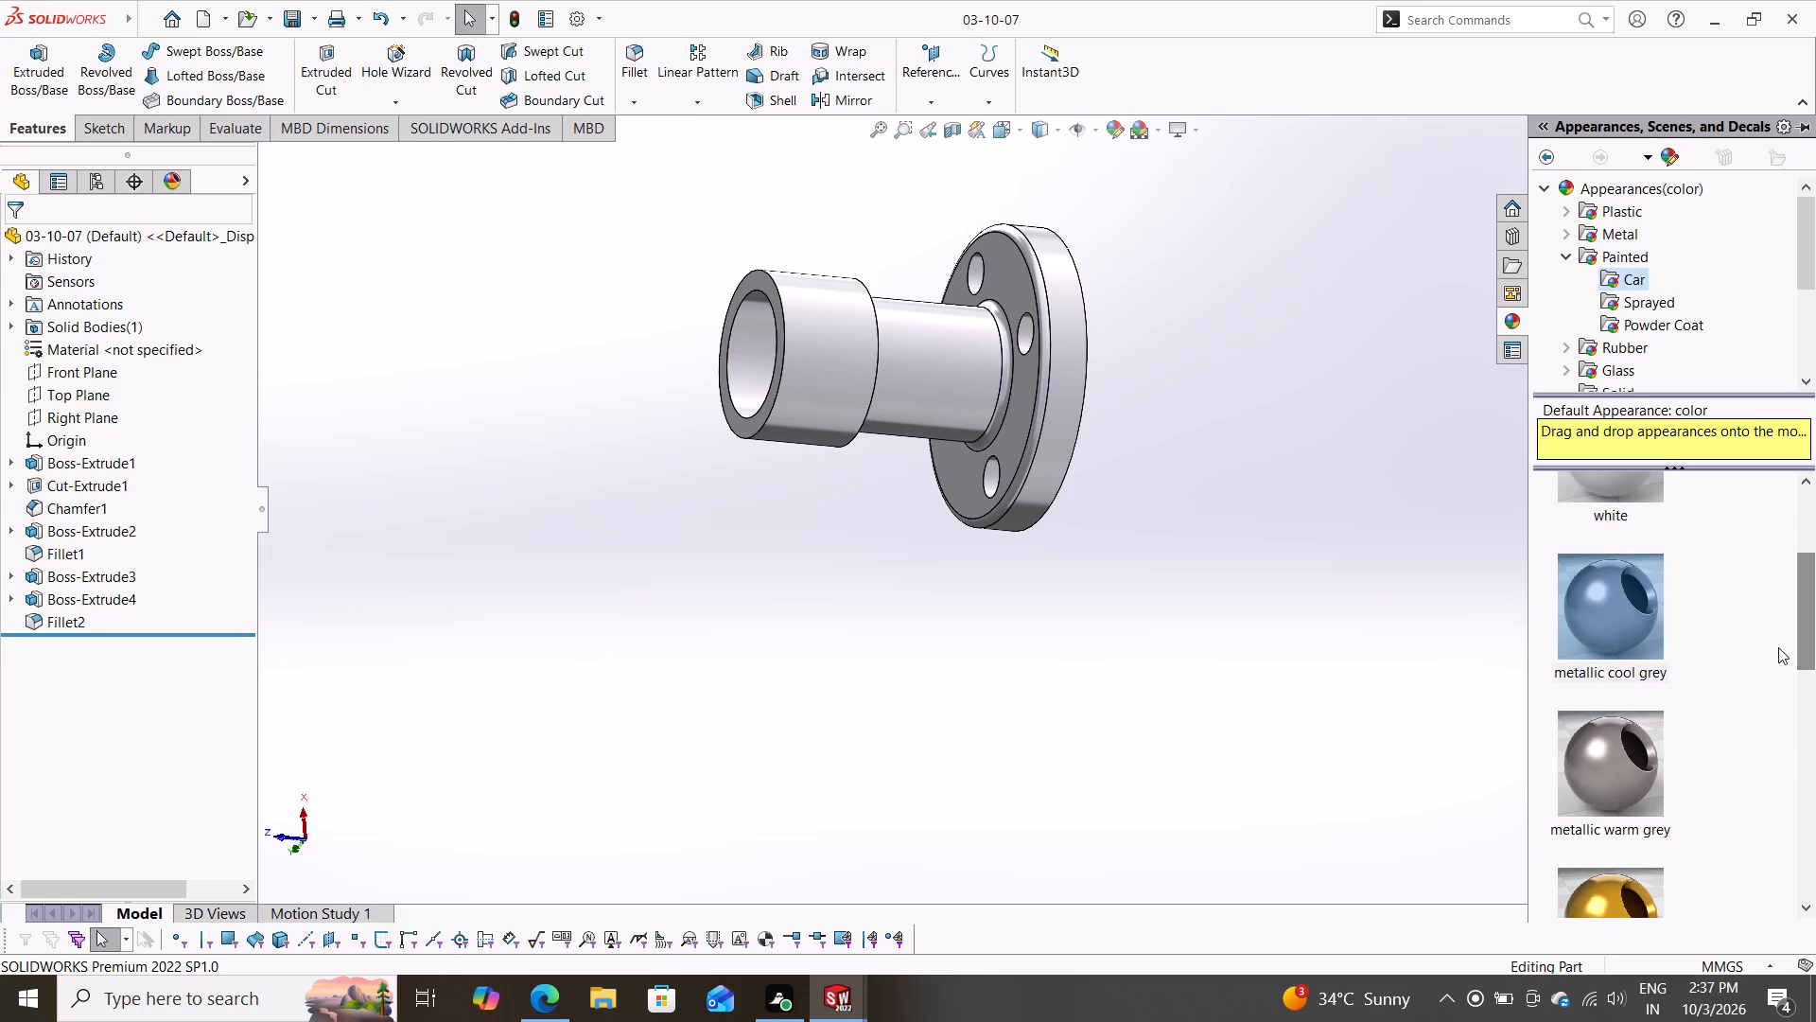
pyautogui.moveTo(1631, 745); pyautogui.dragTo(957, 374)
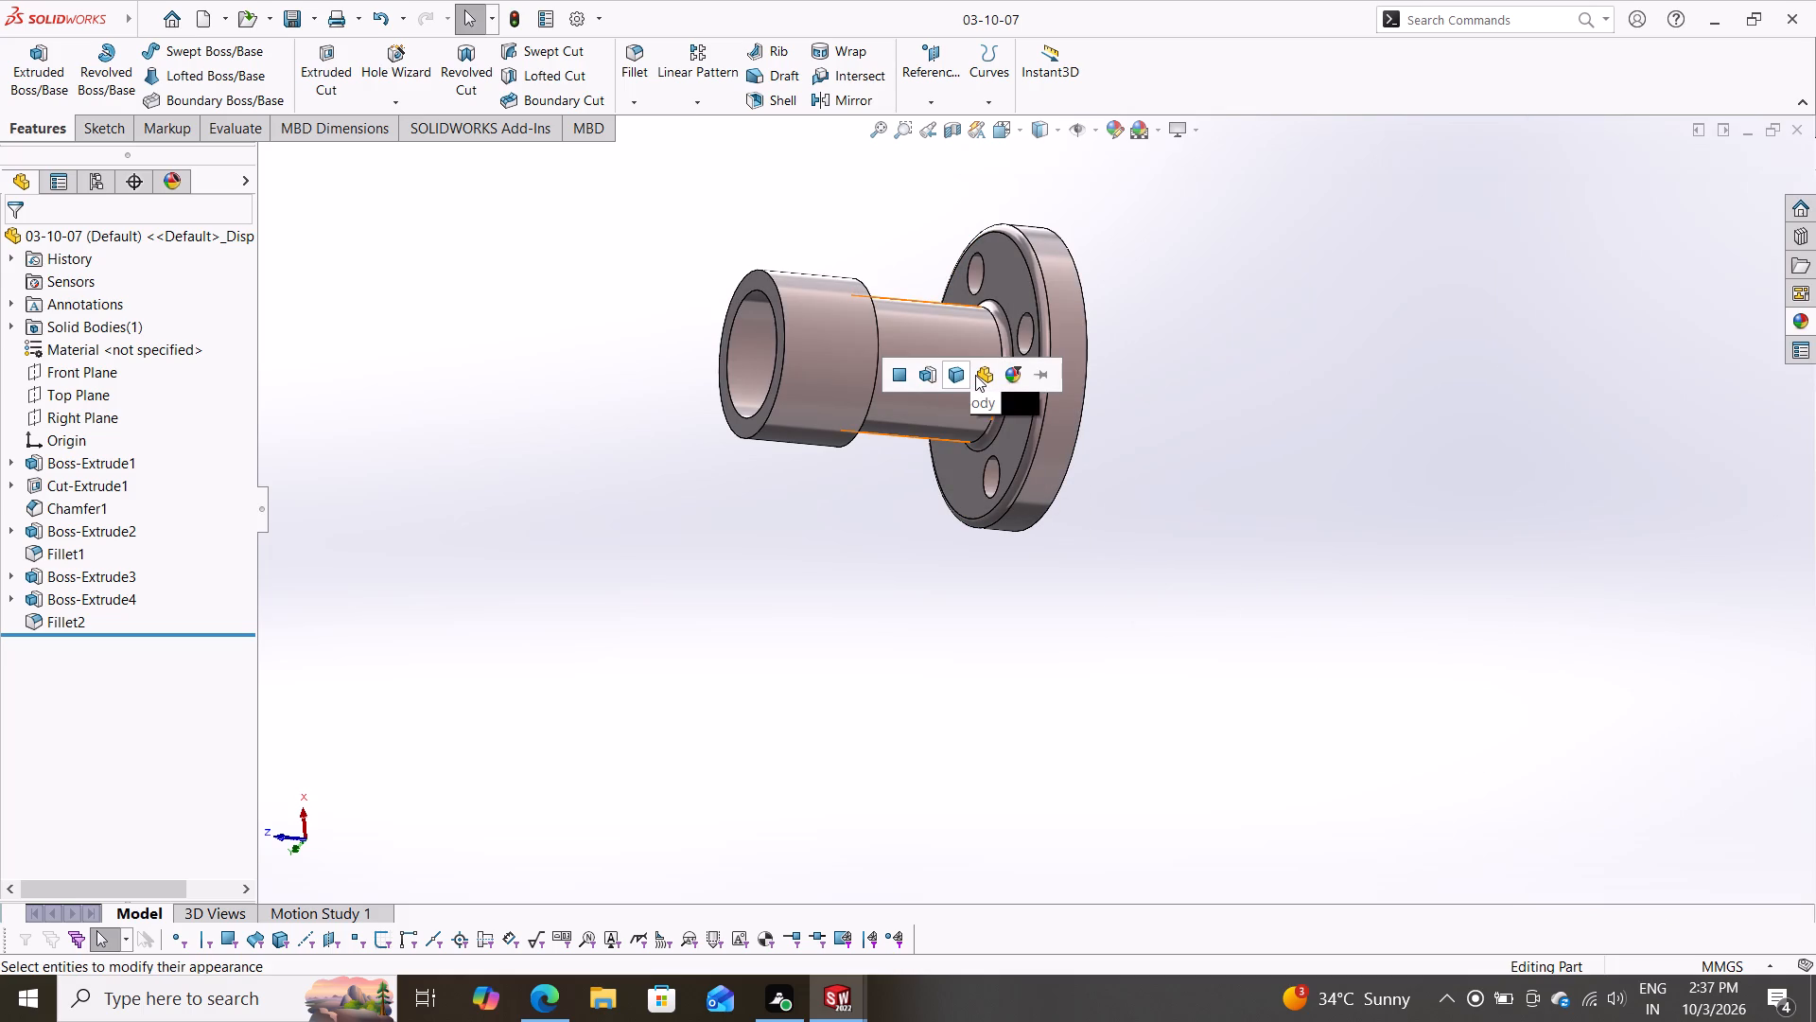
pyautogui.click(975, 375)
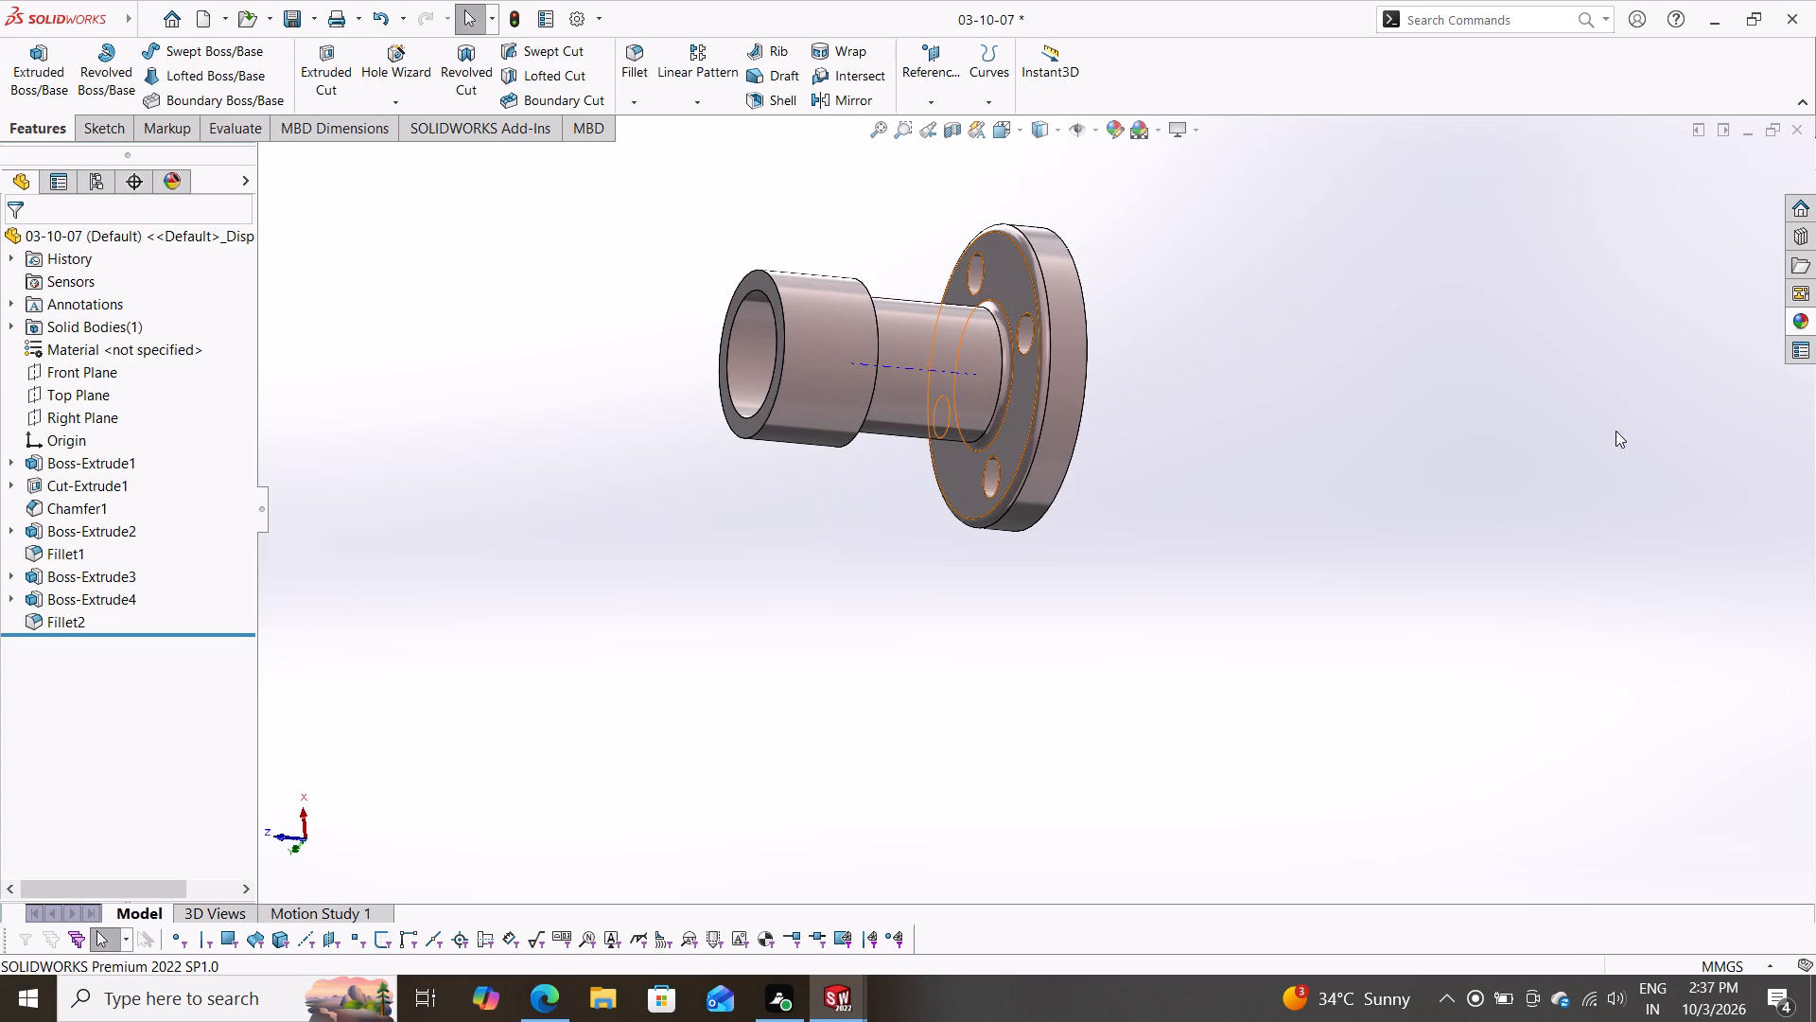
# Replace the whole part's appearance with the grey paint listed beyond siena in the Painted > Car library.
pyautogui.click(1802, 315)
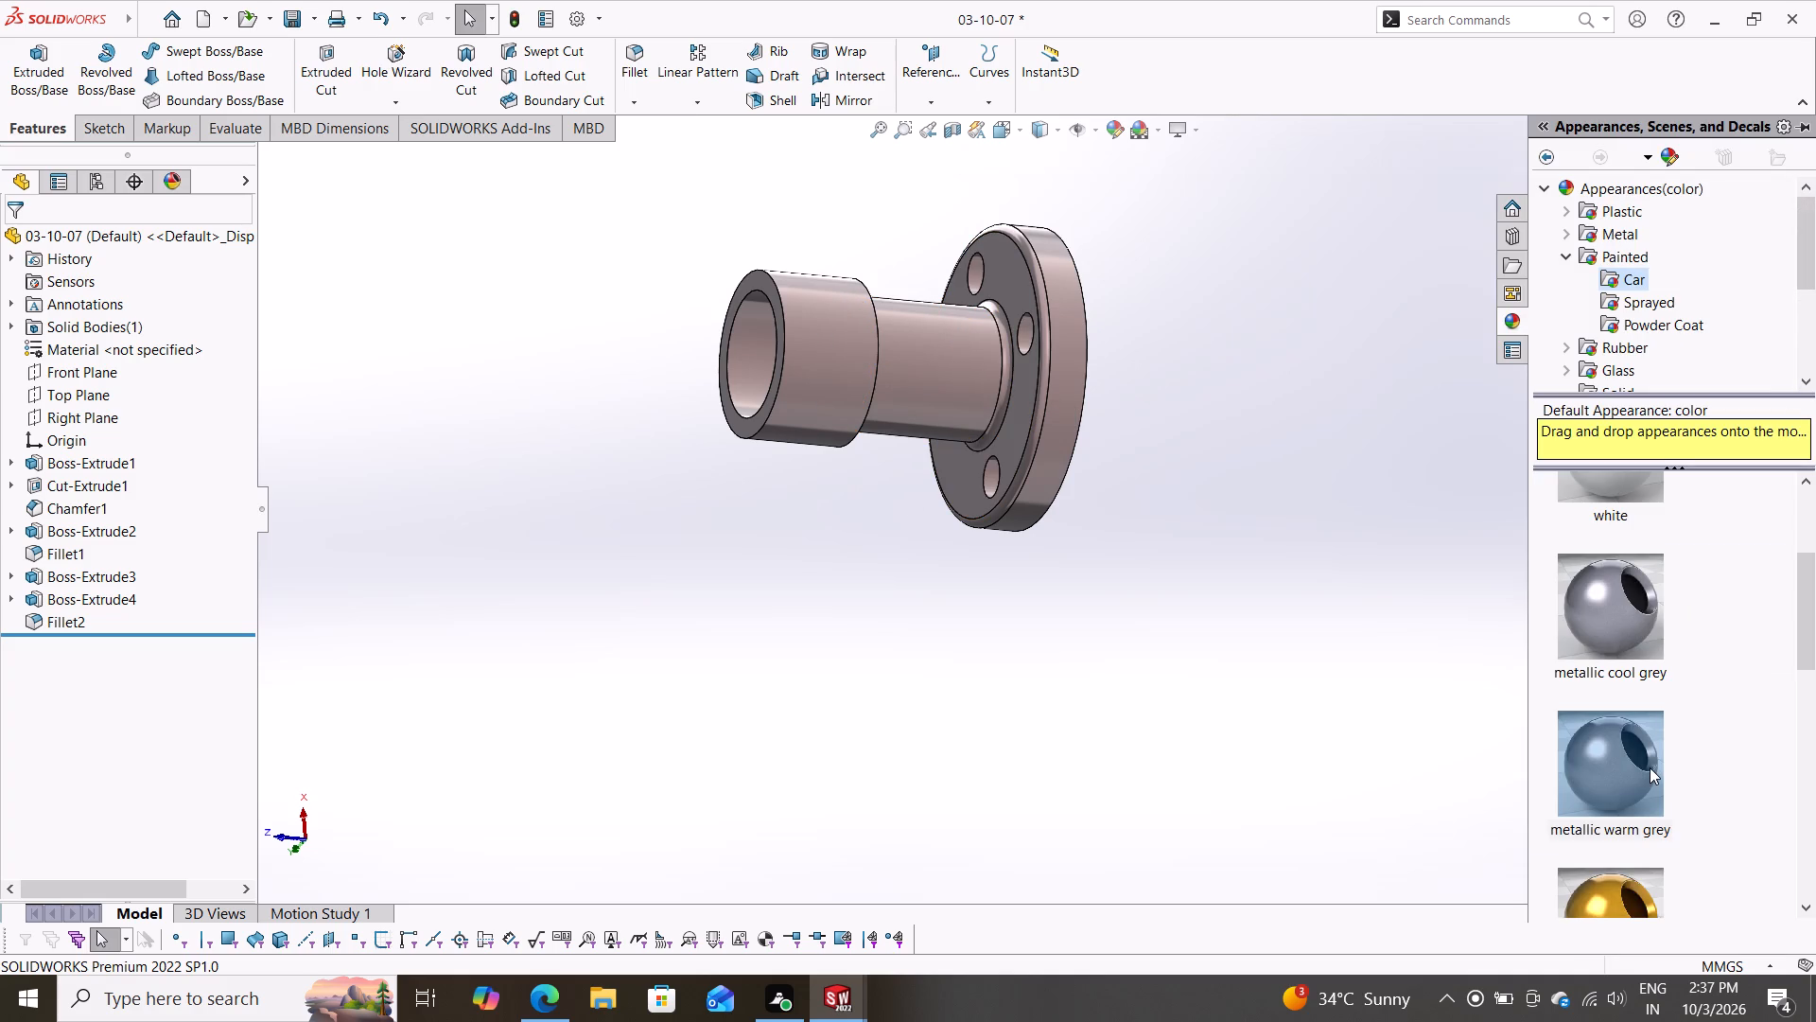
pyautogui.scroll(-2, 1648, 768)
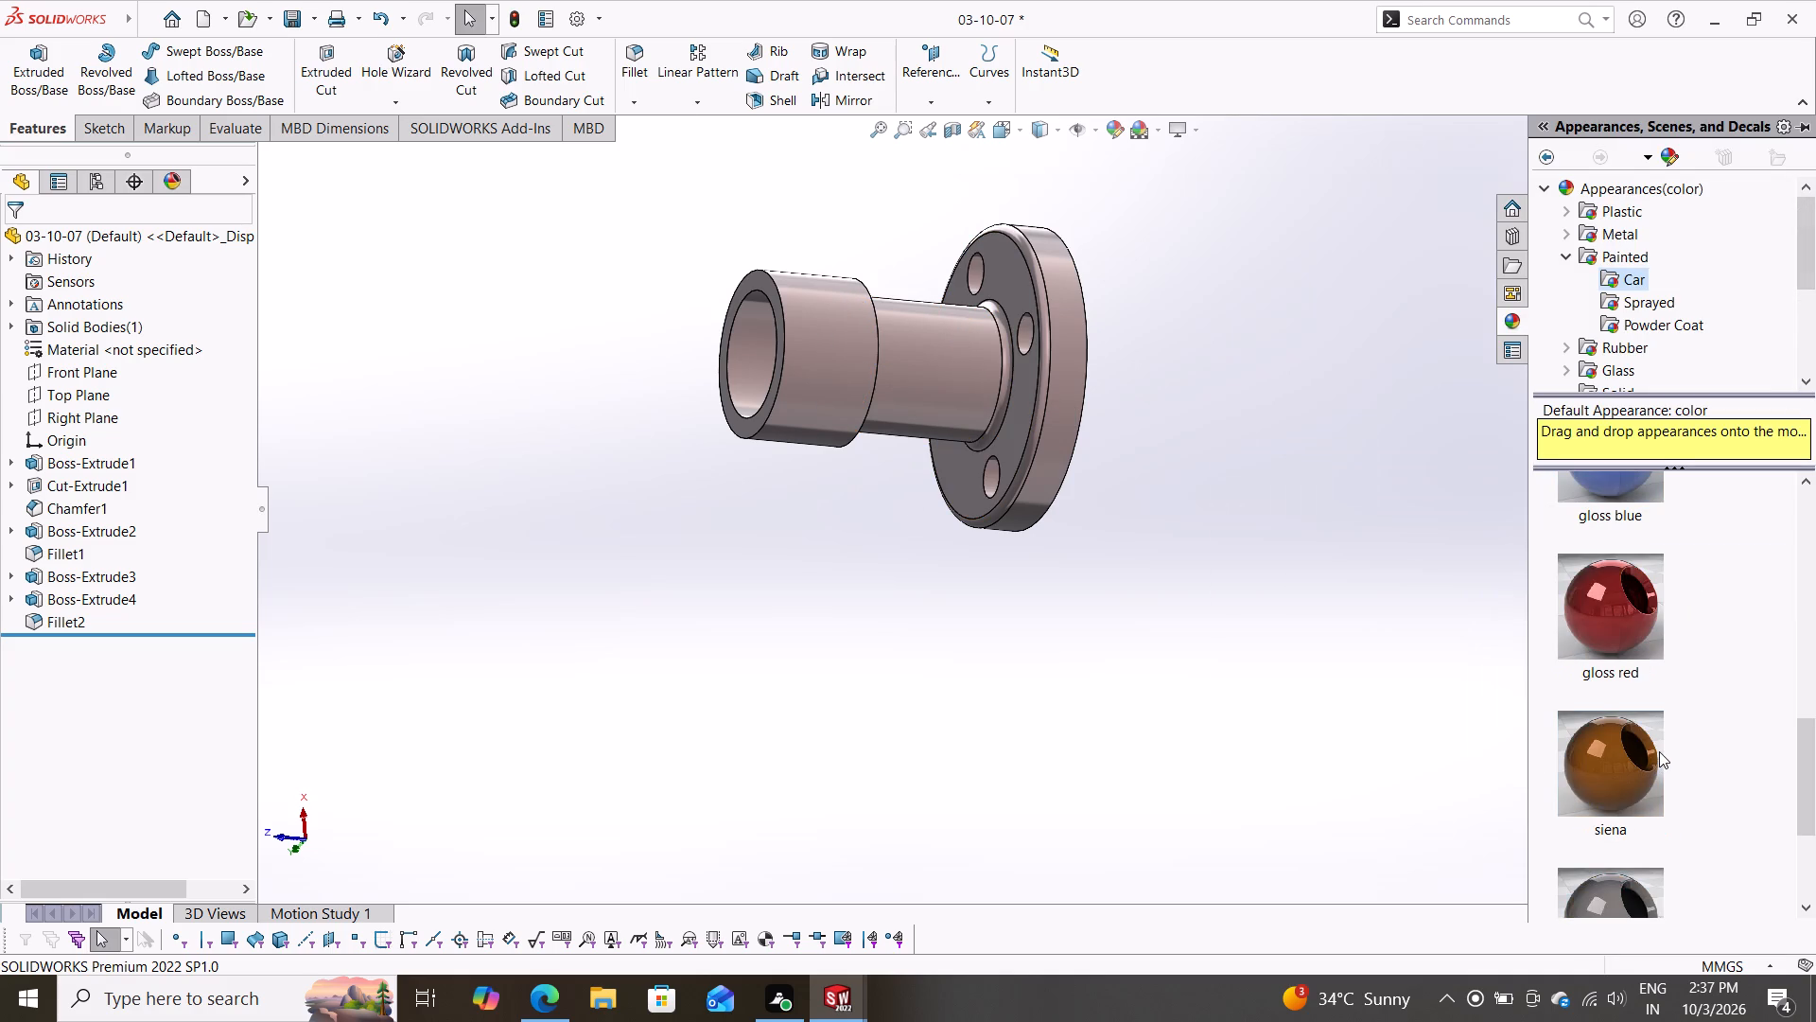
pyautogui.scroll(-4, 1659, 751)
pyautogui.moveTo(1626, 700); pyautogui.dragTo(1242, 571)
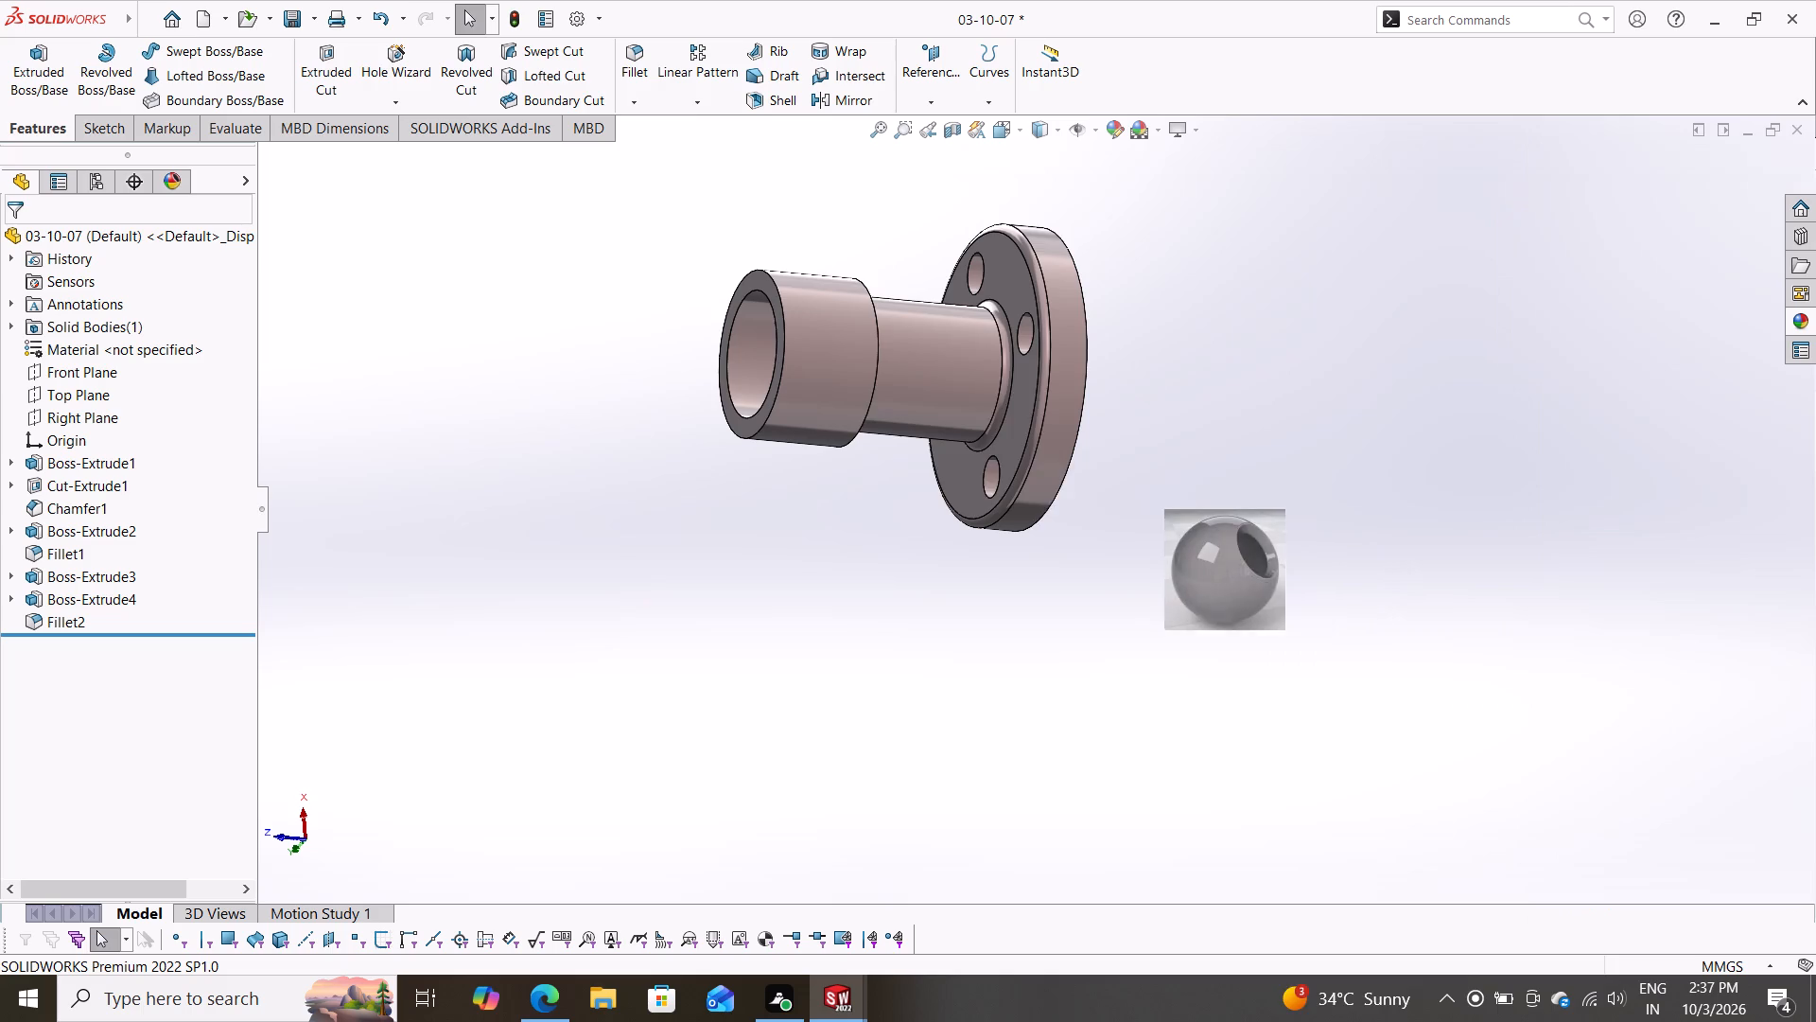
pyautogui.moveTo(1242, 571); pyautogui.dragTo(960, 369)
pyautogui.click(984, 372)
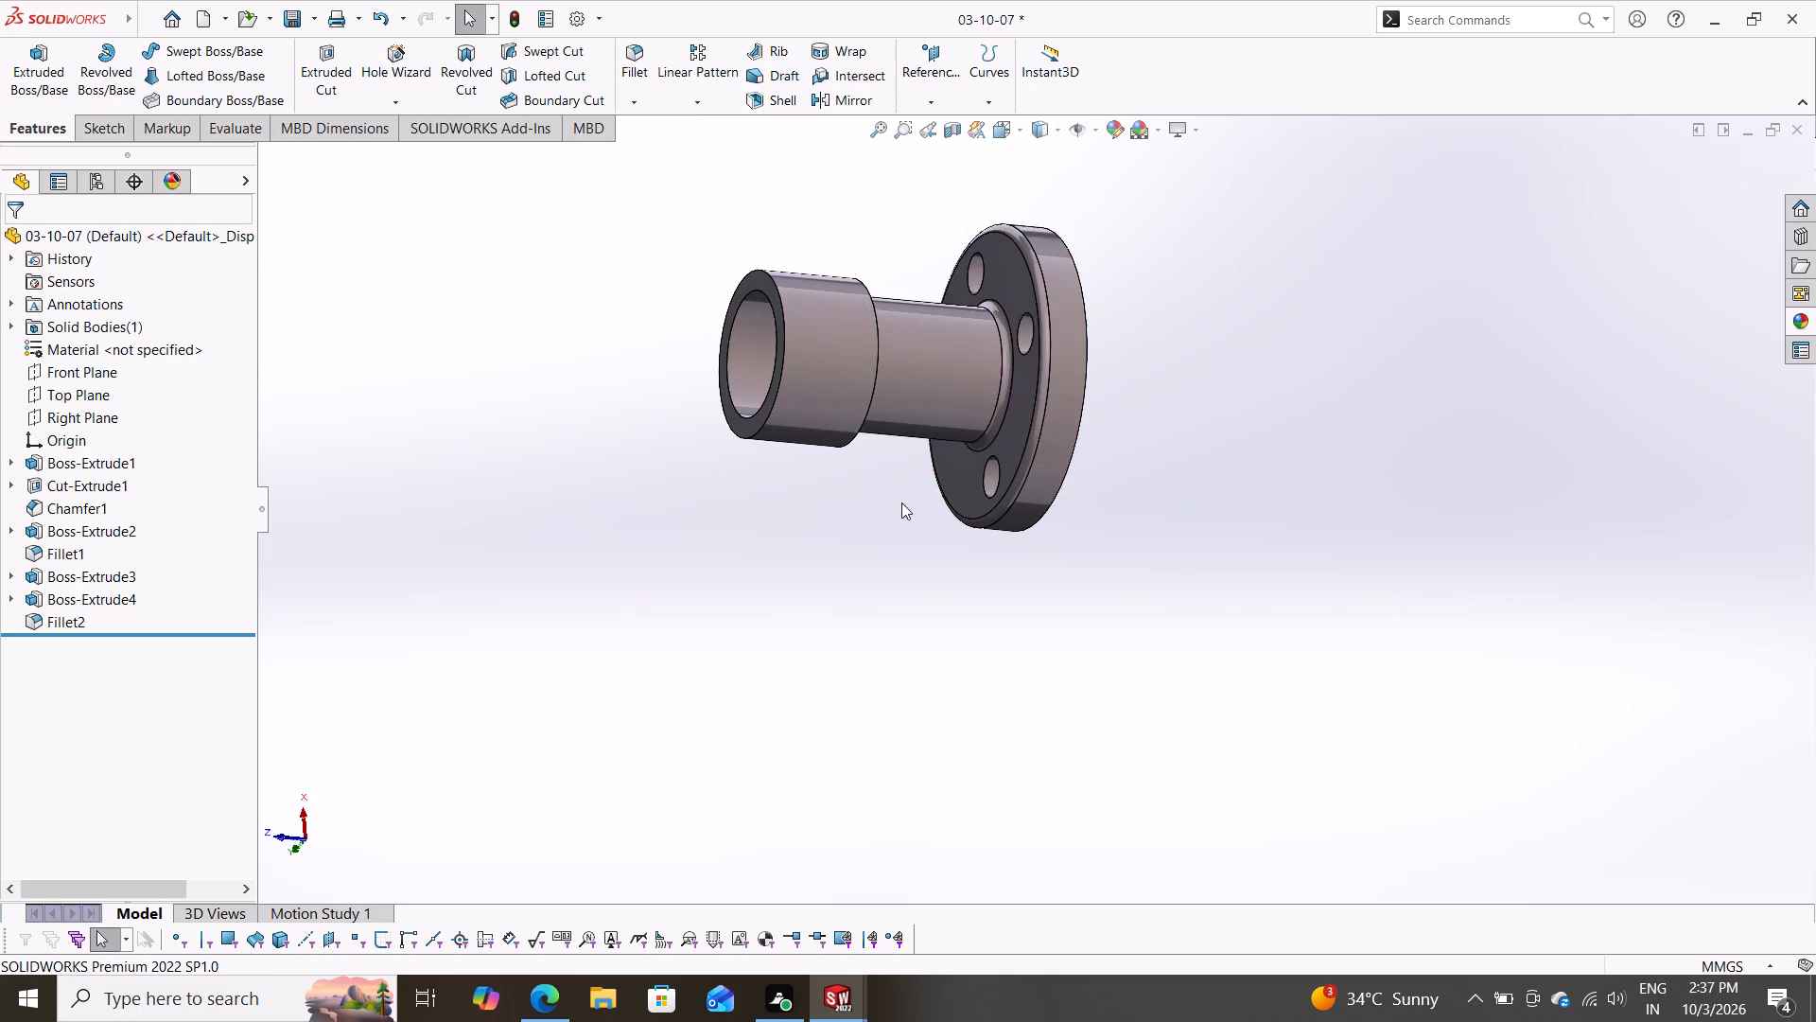
# Examine the recoloured hub from several angles, checking the collar, neck and drilled flange.
pyautogui.moveTo(901, 502); pyautogui.dragTo(1171, 537, button='middle')
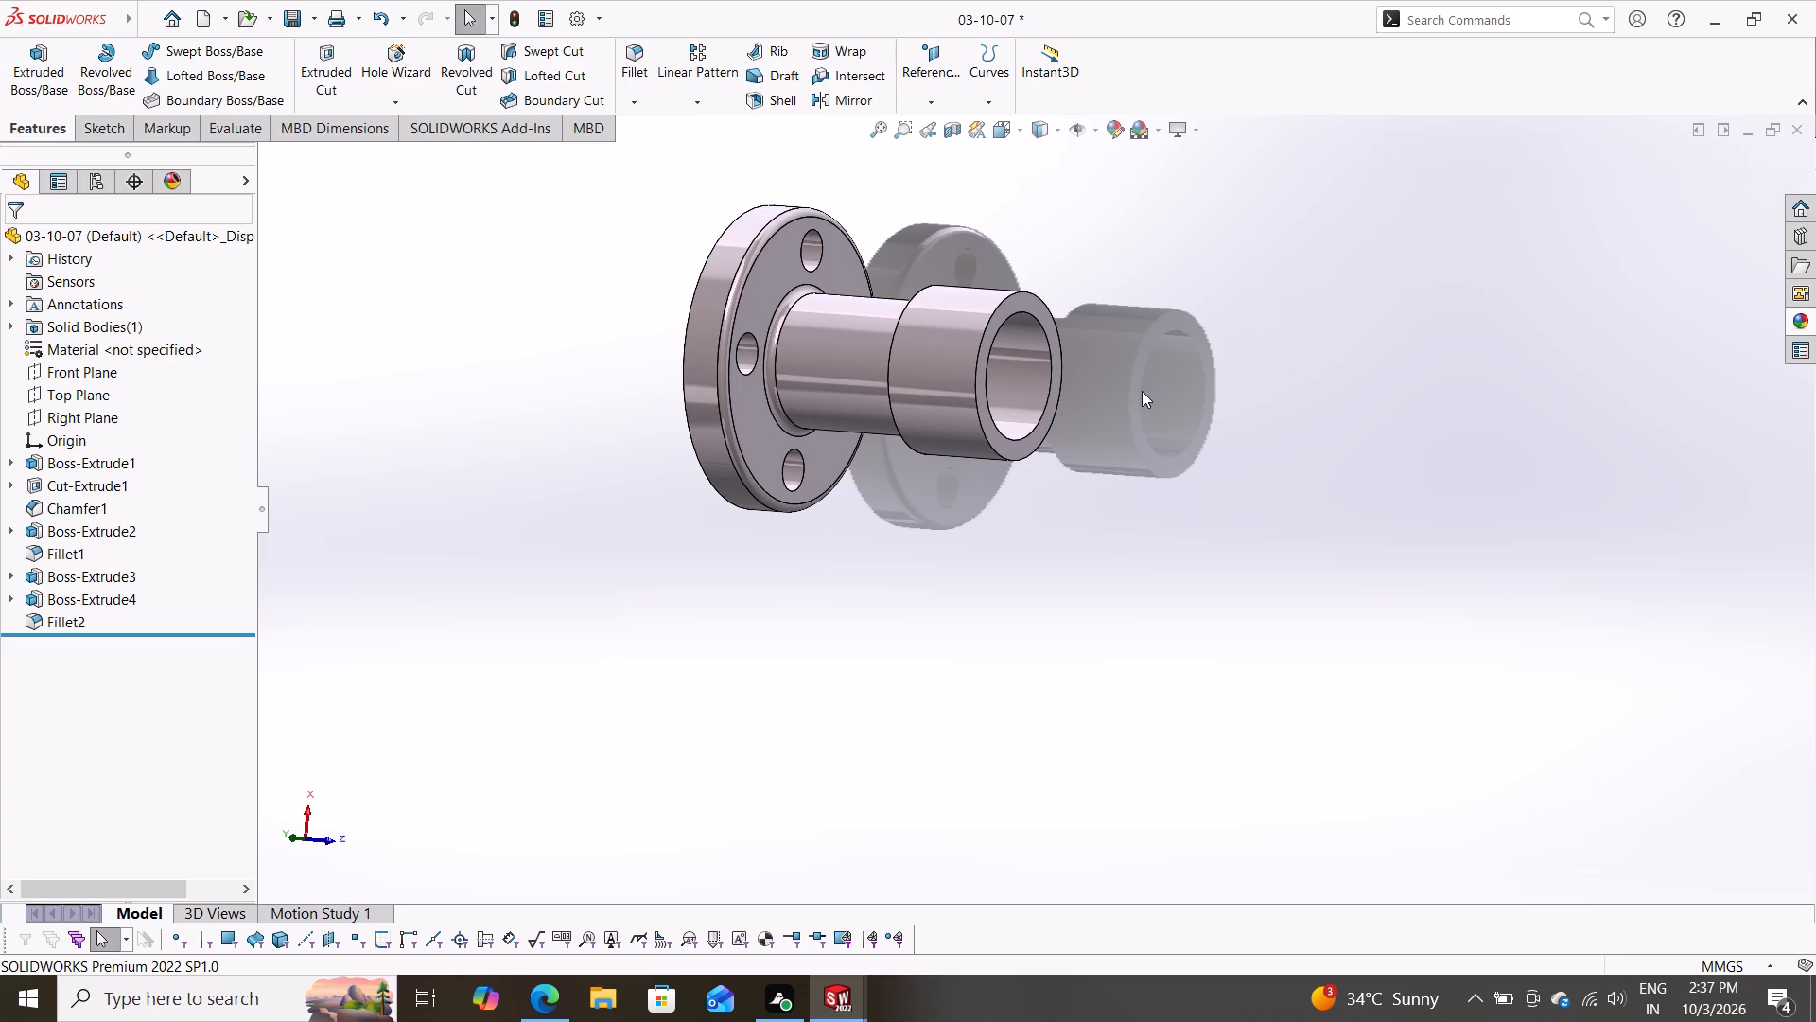
pyautogui.moveTo(1062, 547); pyautogui.dragTo(886, 529, button='middle')
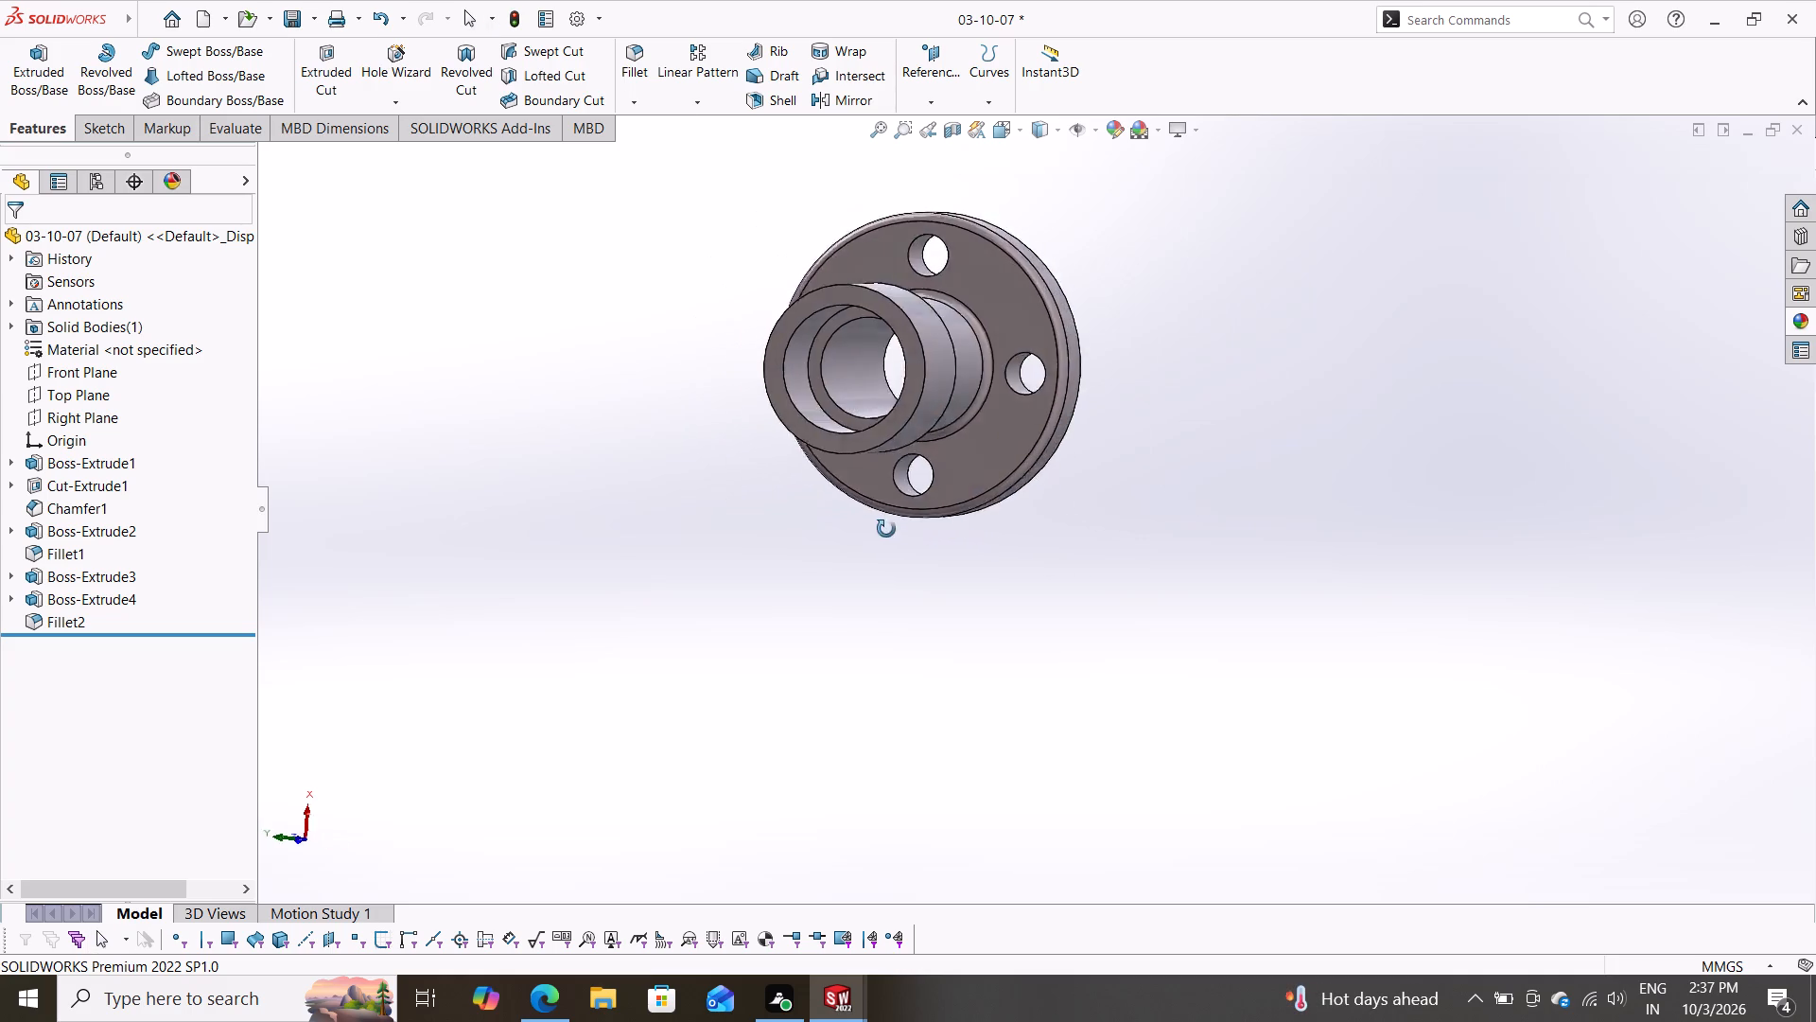
pyautogui.moveTo(886, 529); pyautogui.dragTo(815, 497, button='middle')
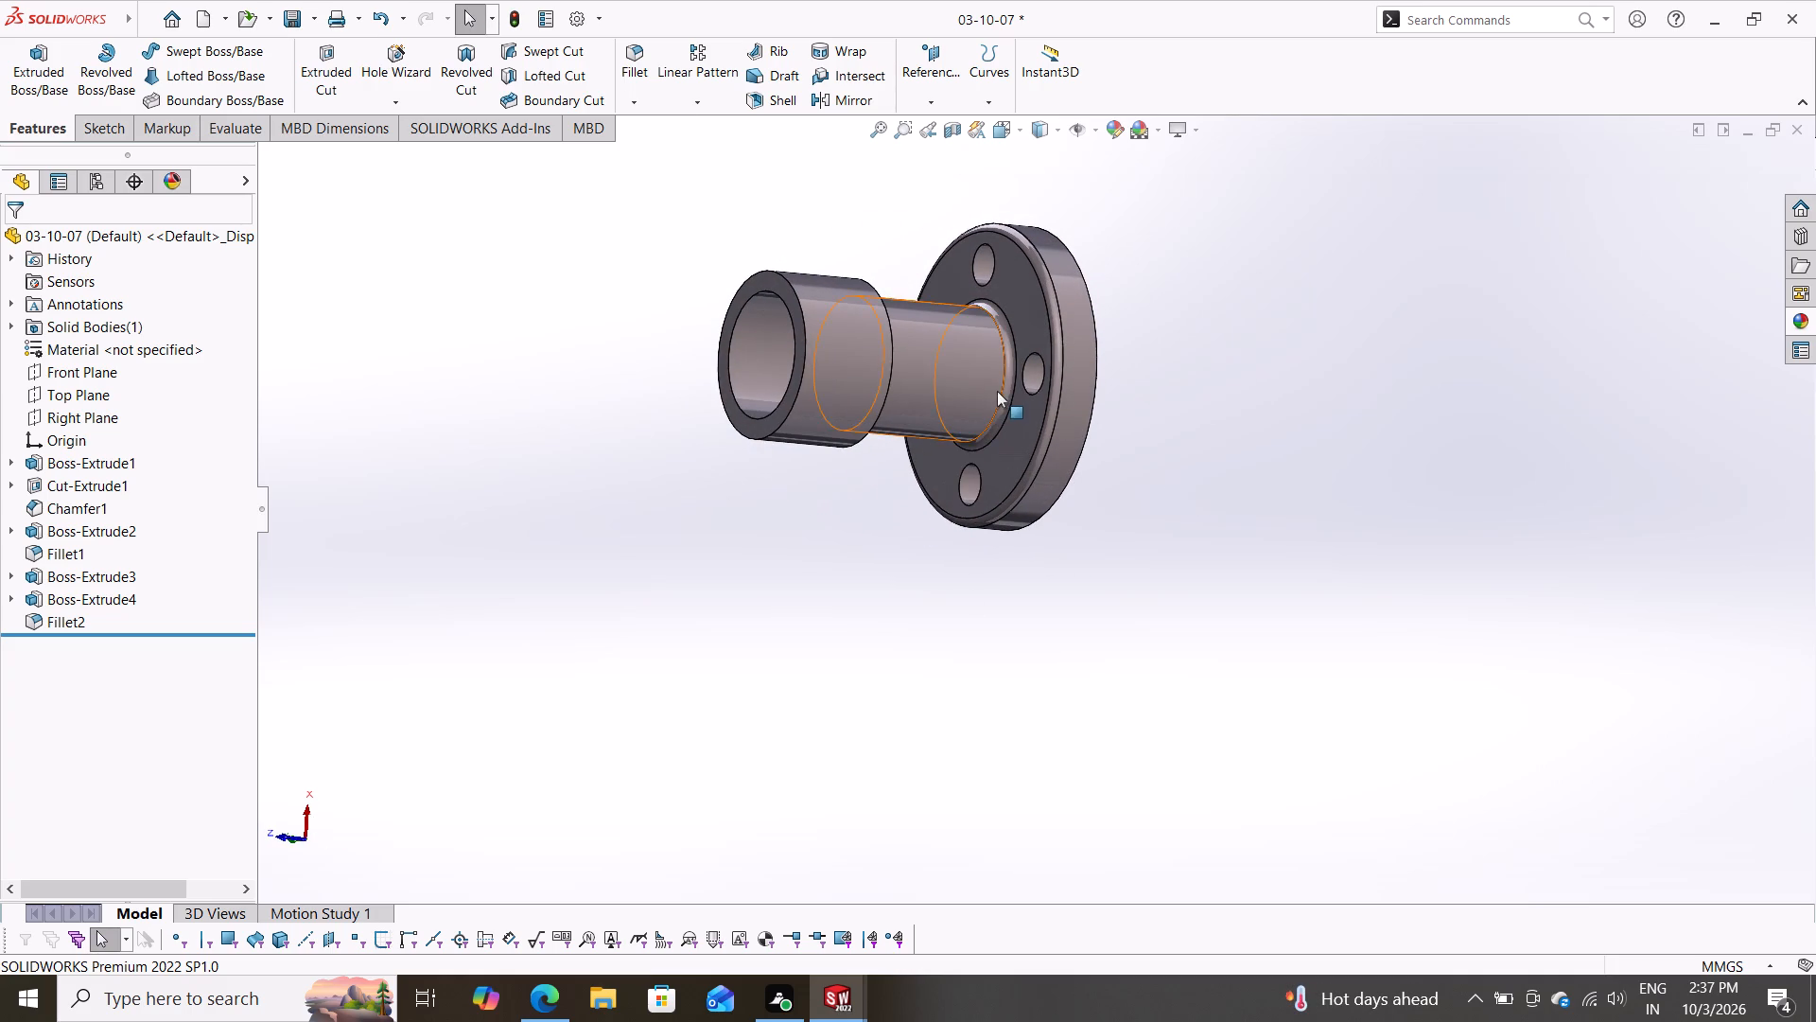
pyautogui.scroll(1, 997, 391)
pyautogui.scroll(-5, 997, 391)
pyautogui.scroll(3, 719, 626)
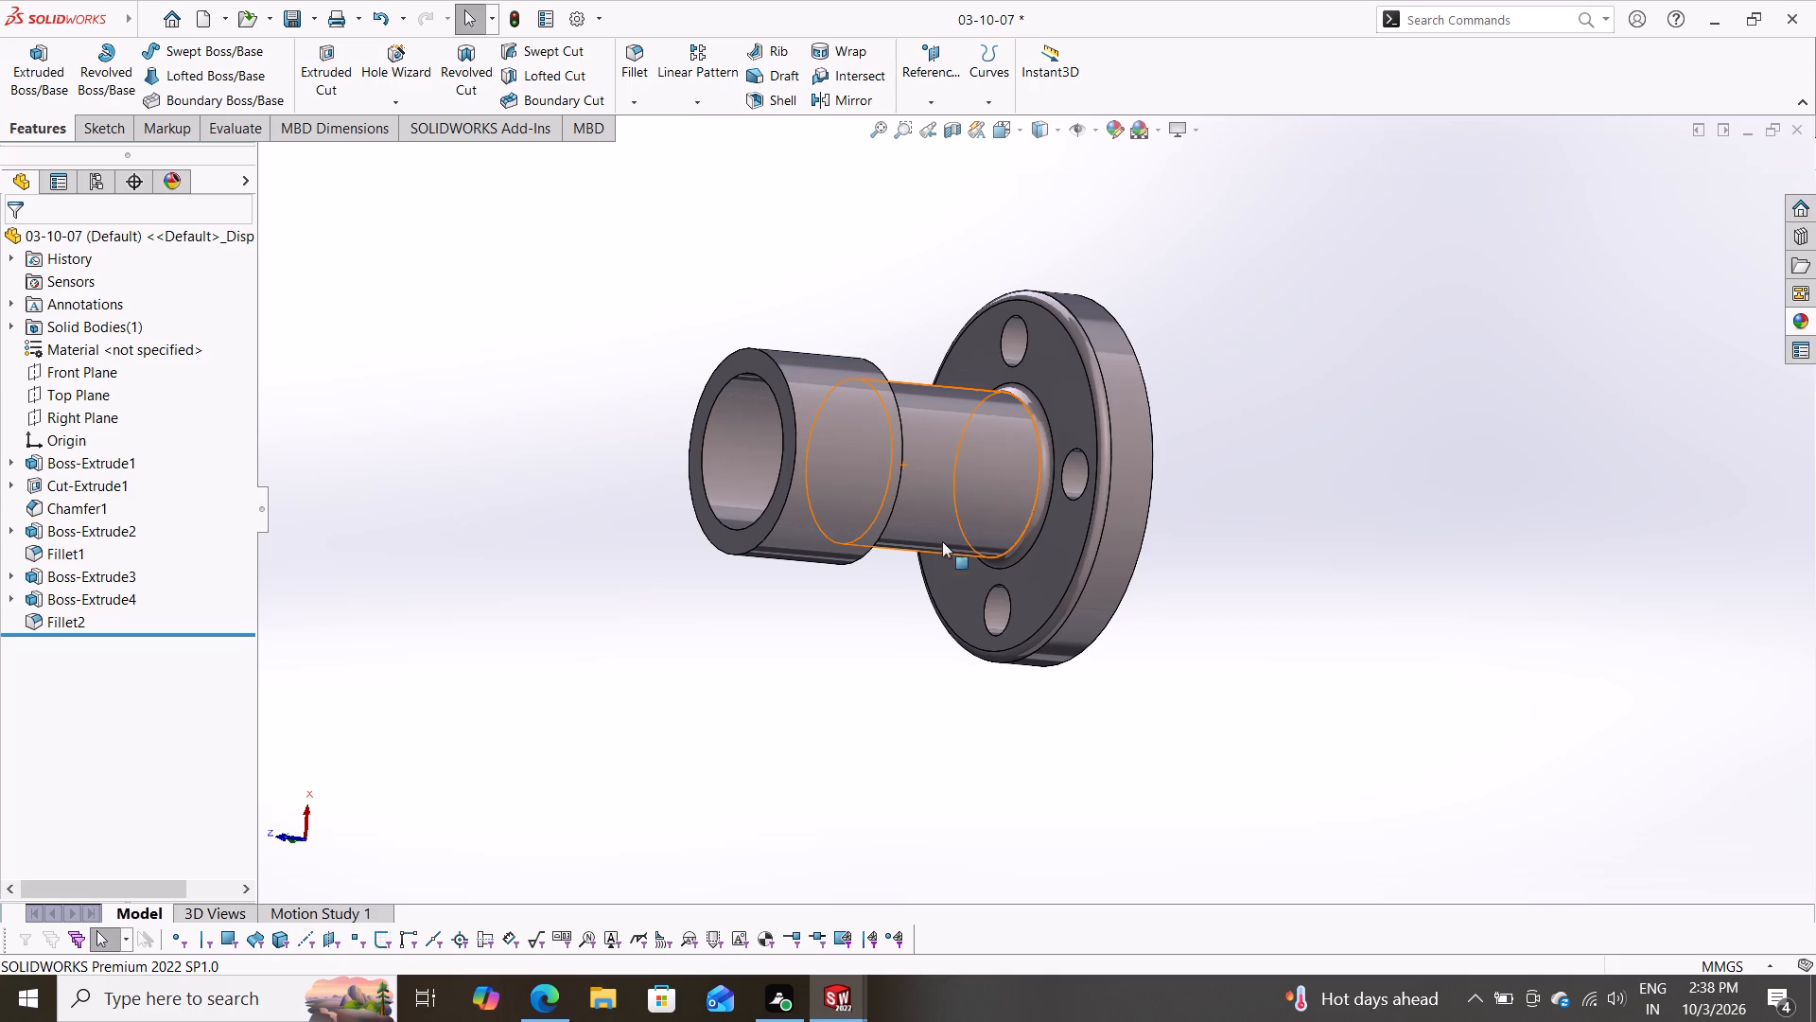
pyautogui.moveTo(897, 647); pyautogui.dragTo(847, 608, button='middle')
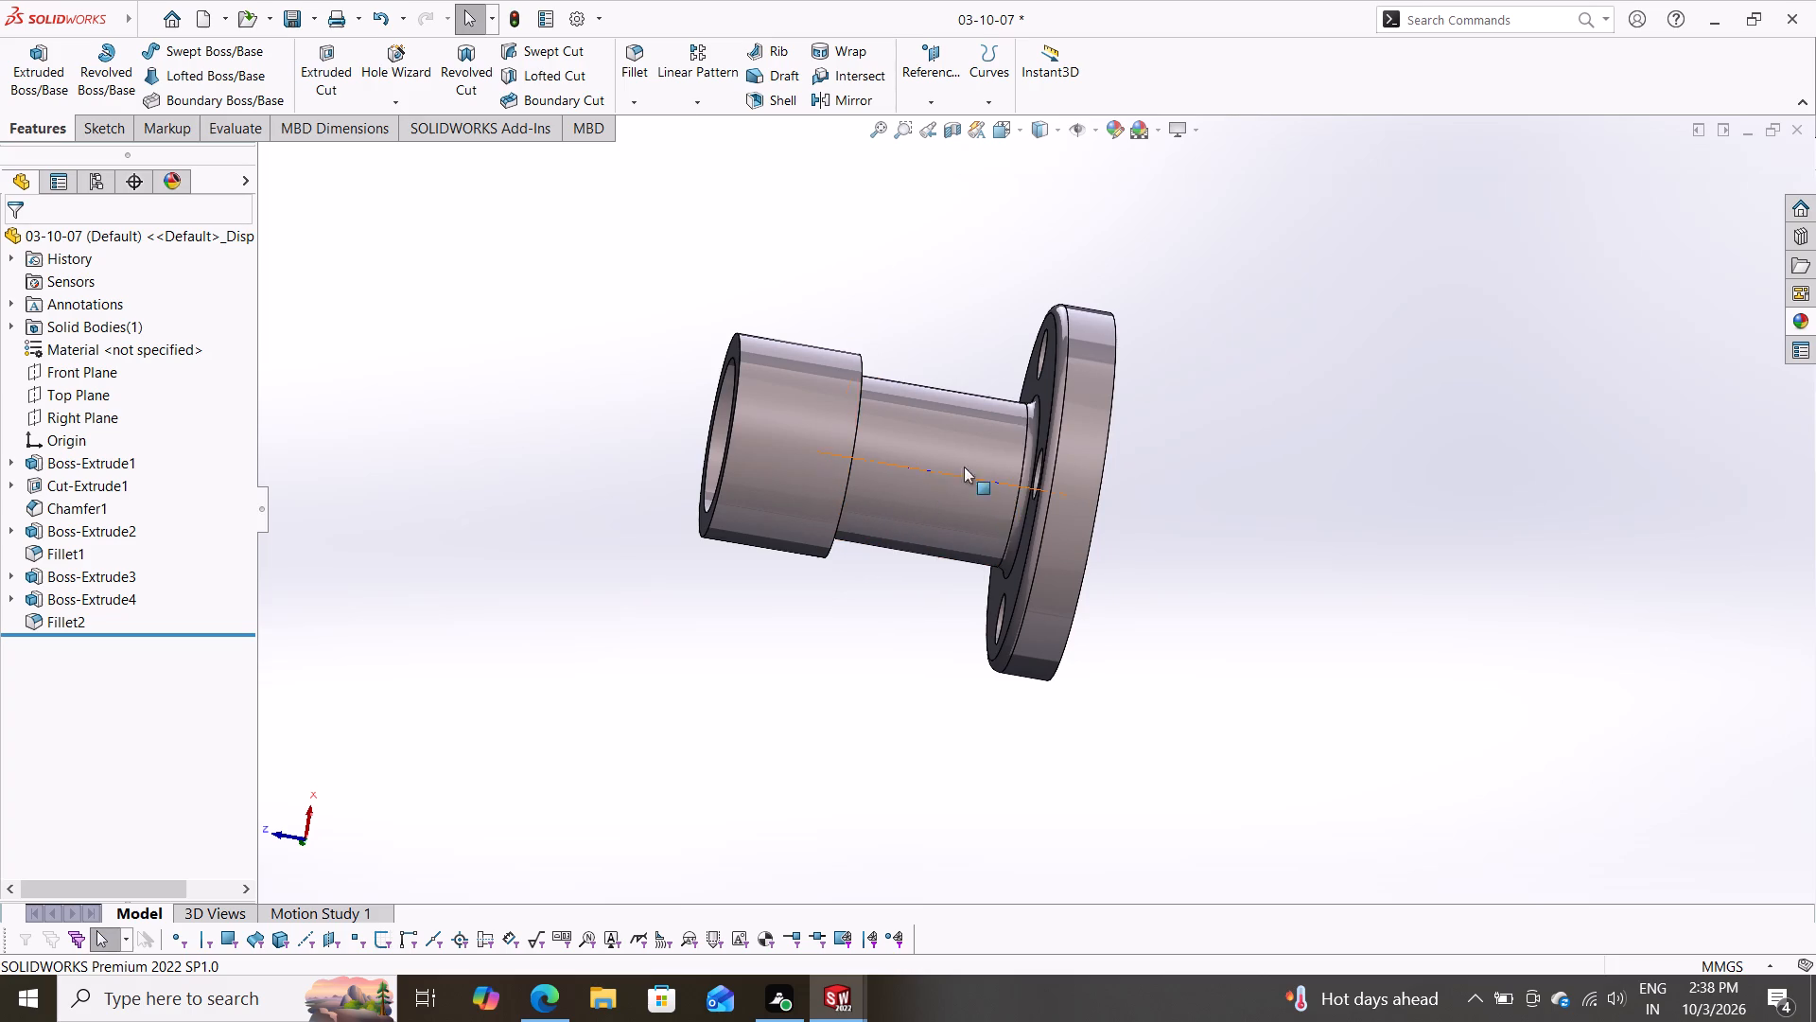
pyautogui.moveTo(792, 694); pyautogui.dragTo(834, 680, button='middle')
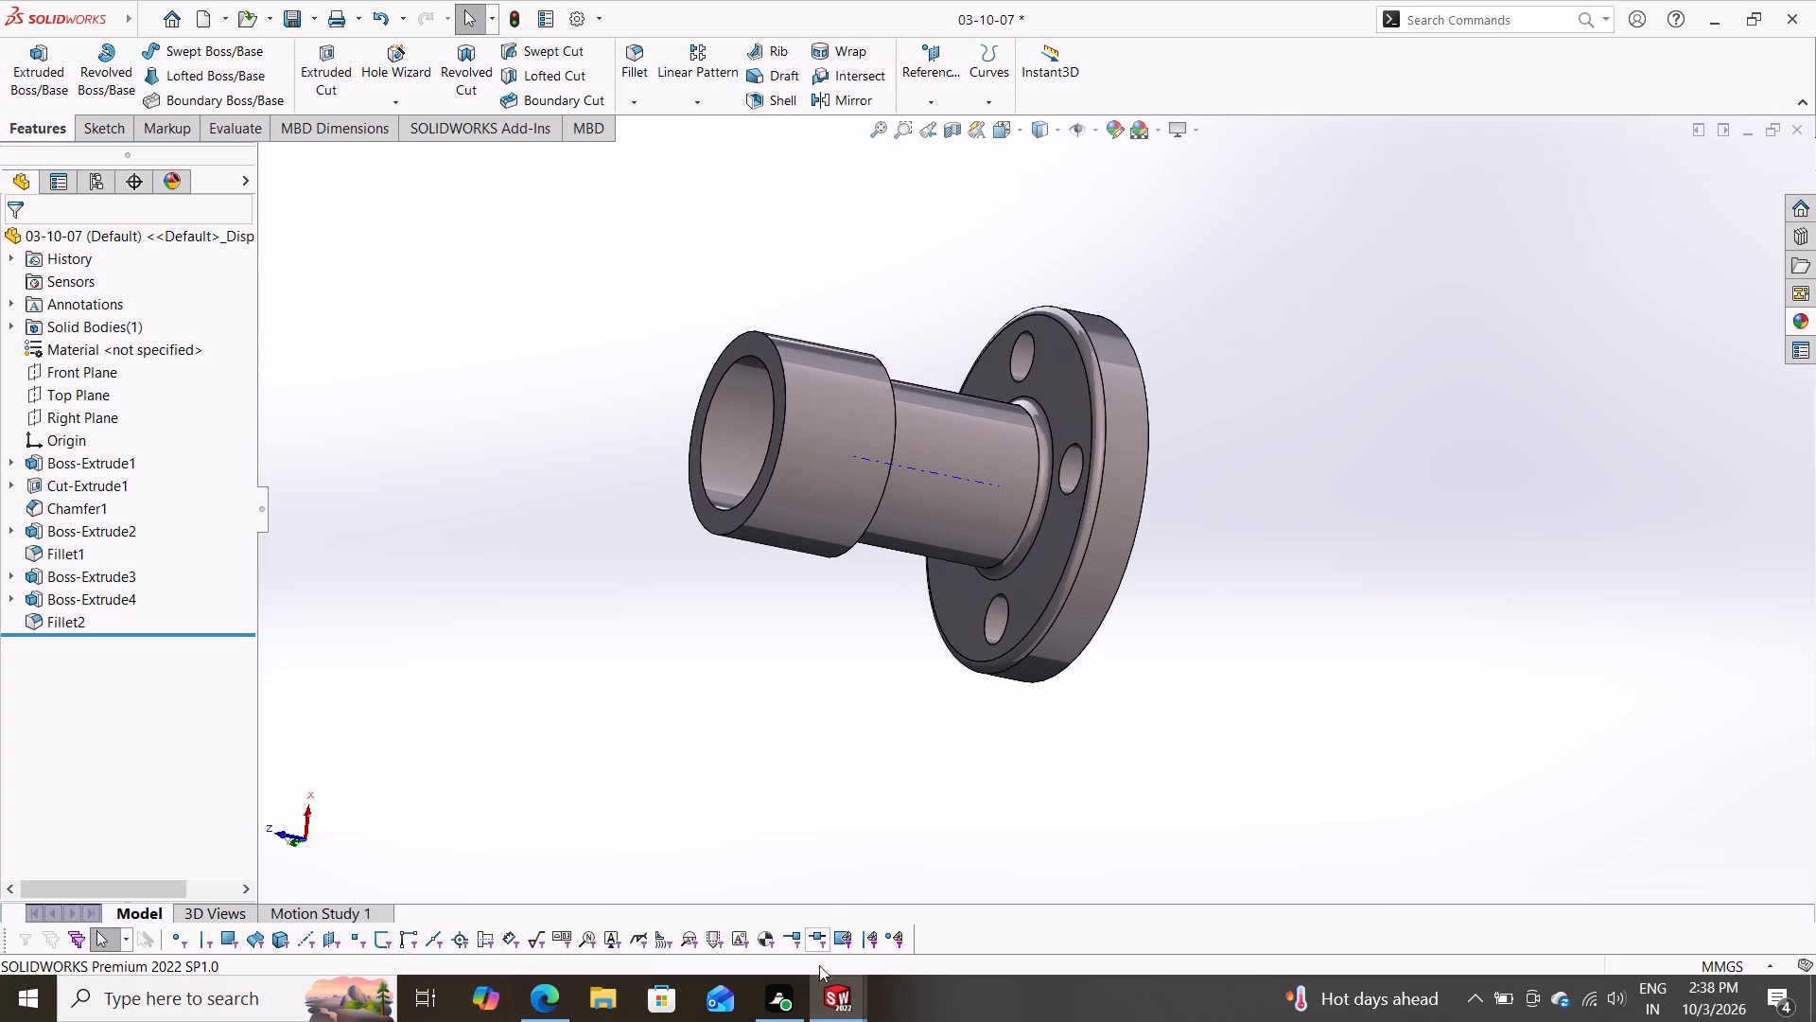